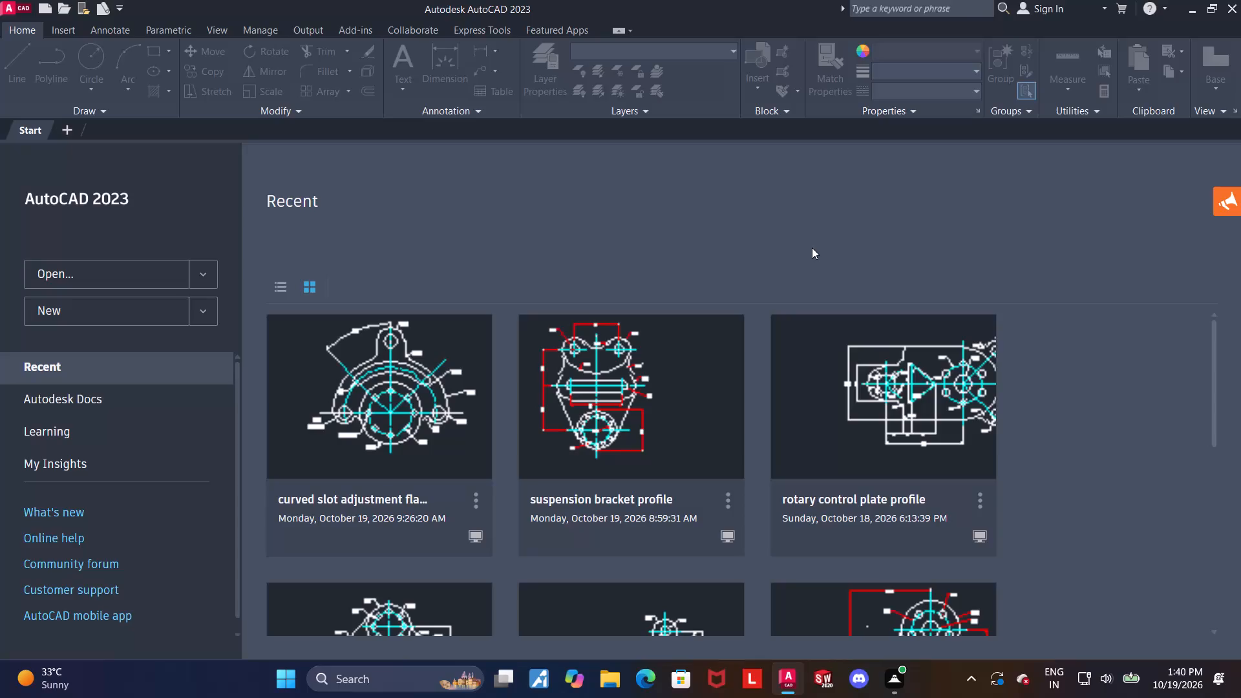
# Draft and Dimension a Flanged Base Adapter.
# Create a new blank drawing.
pyautogui.click(140, 309)
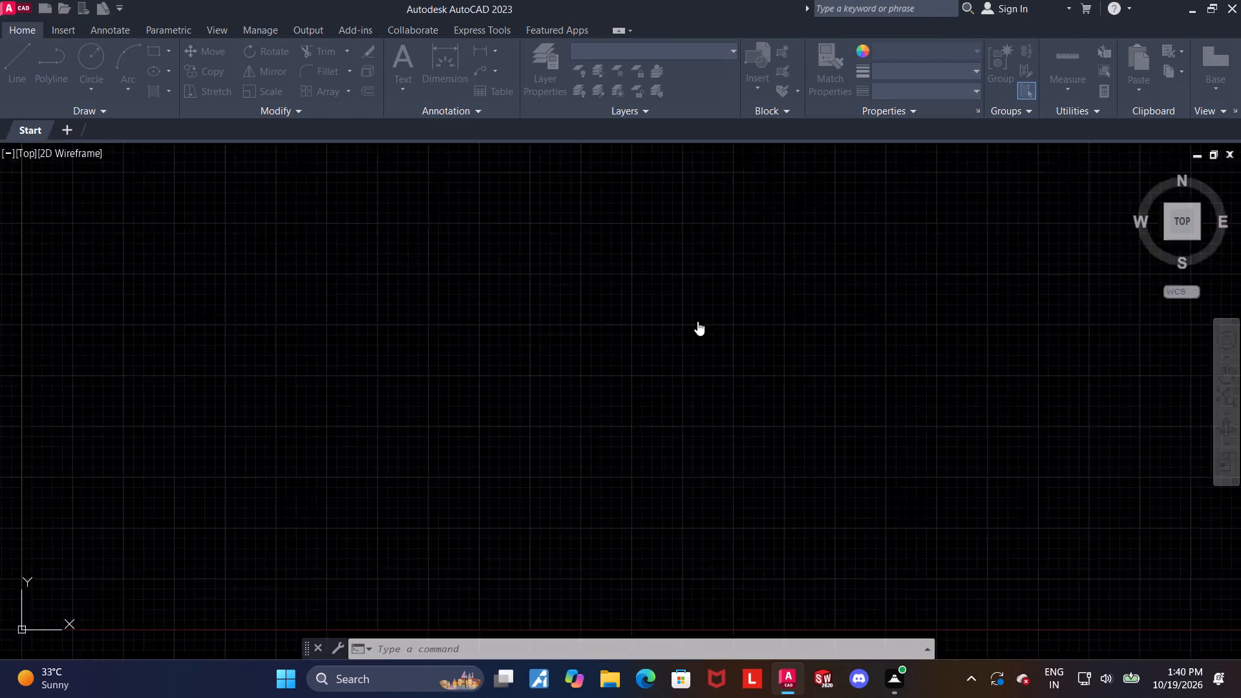
# Turn on command log recording for the drawing with LOGFILEON.
pyautogui.write('logfile')
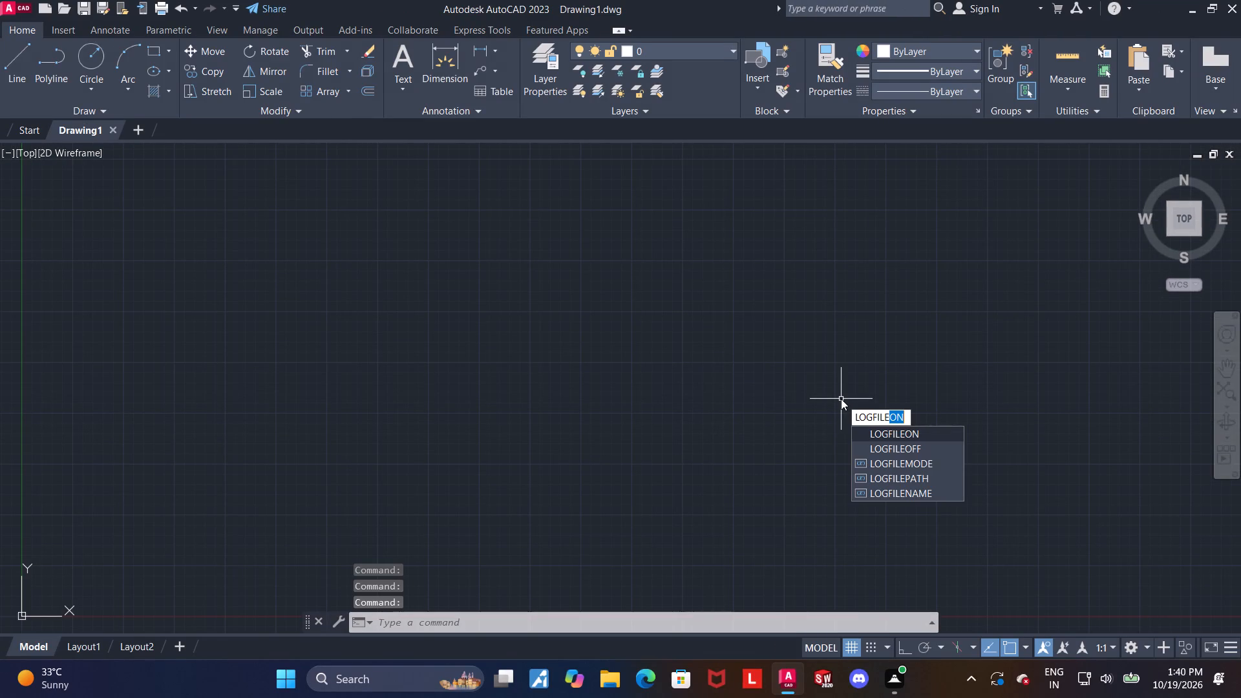
pyautogui.click(911, 434)
pyautogui.press('Return')
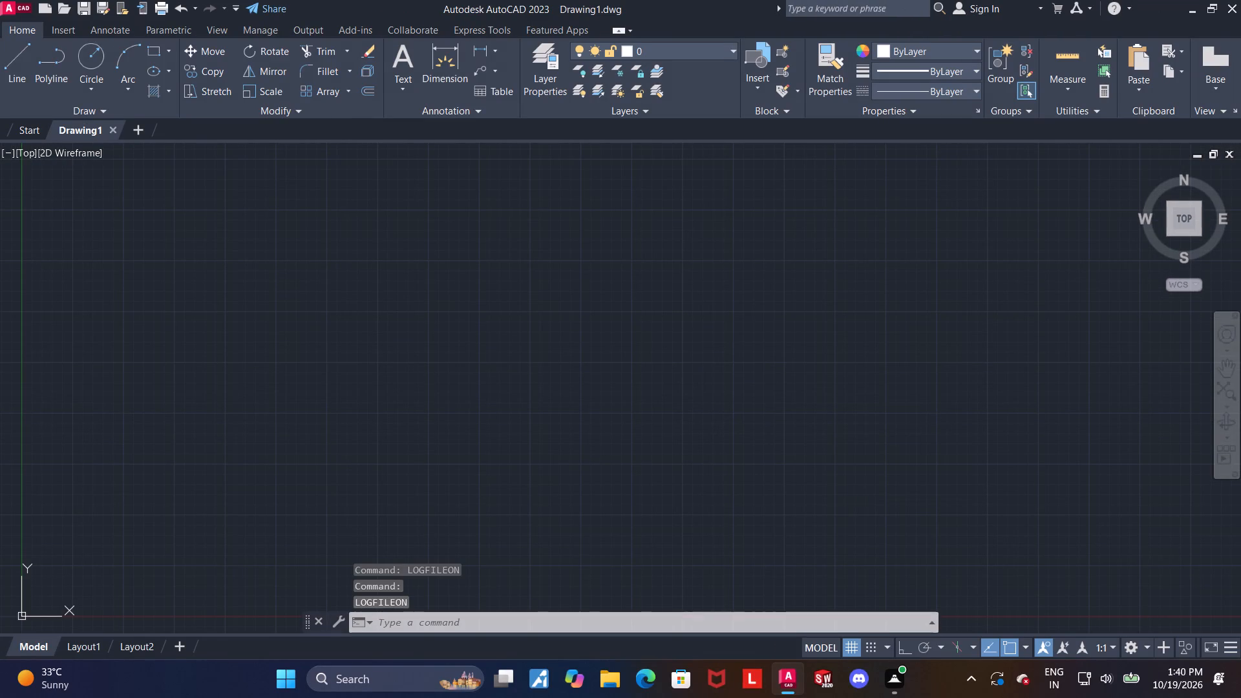
pyautogui.press('Return')
# Set the drawing limits from 0,0 to 100,100.
pyautogui.write('limits')
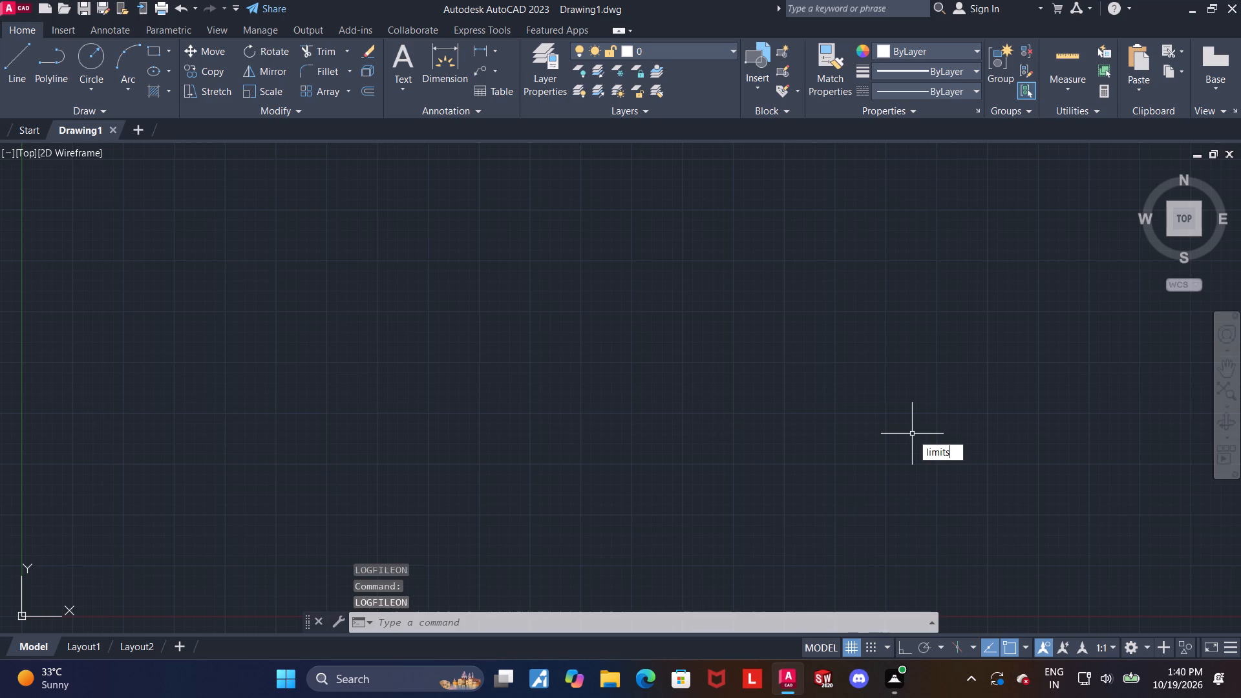
pyautogui.press('Return')
pyautogui.write('0,0')
pyautogui.press('Return')
pyautogui.write('100,100')
pyautogui.press('Return')
# Draw a circle of diameter 66 in the empty model space, up and to the right of the origin.
pyautogui.scroll(-3, 912, 429)
pyautogui.moveTo(928, 375); pyautogui.dragTo(830, 389, button='middle')
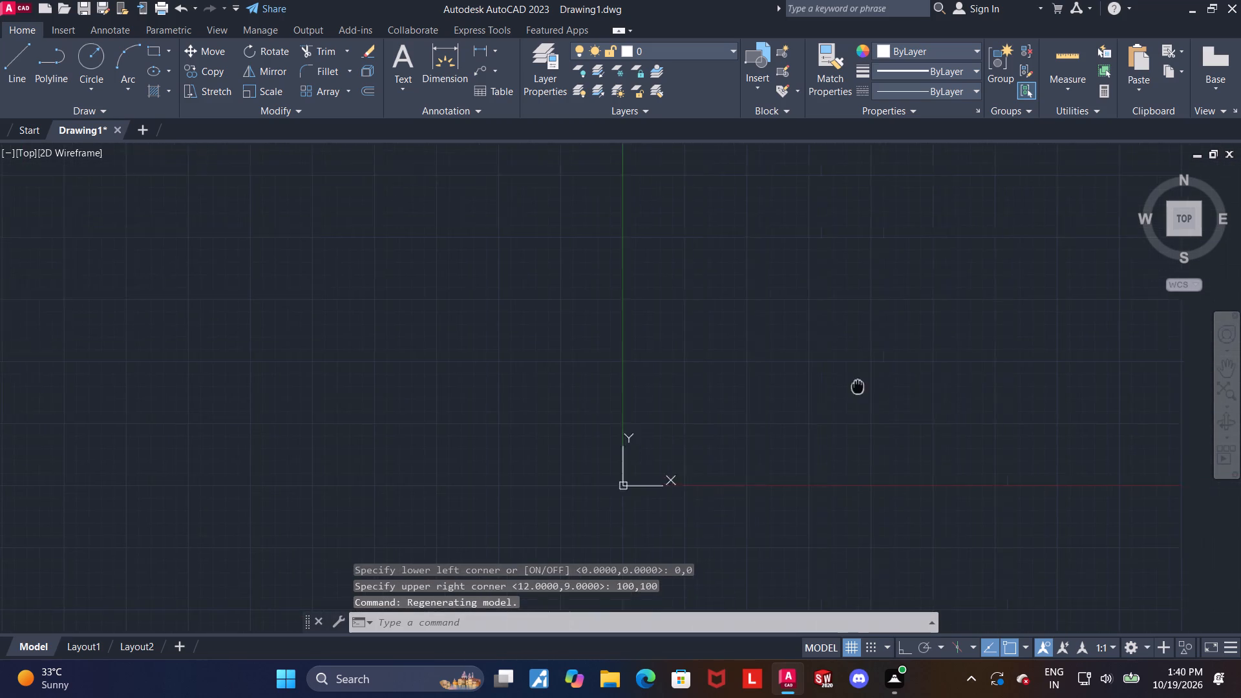
pyautogui.moveTo(830, 389); pyautogui.dragTo(243, 456, button='middle')
pyautogui.scroll(-3, 393, 355)
pyautogui.moveTo(783, 311); pyautogui.dragTo(681, 406, button='middle')
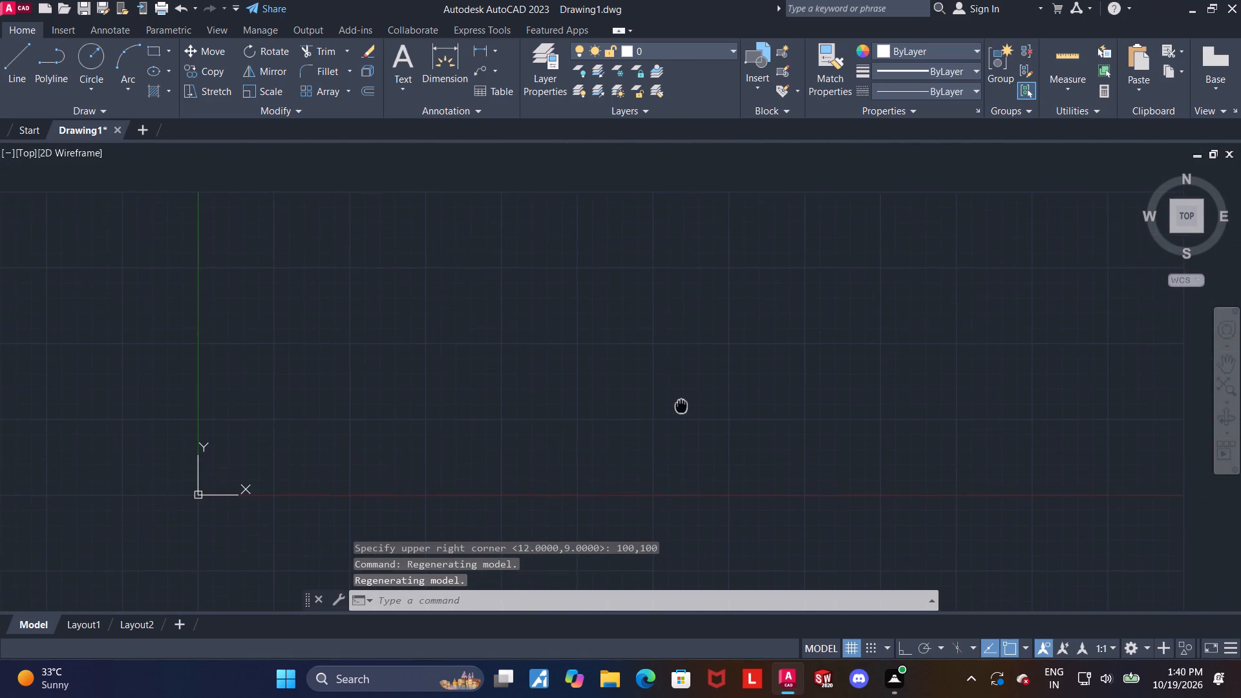
pyautogui.moveTo(681, 406); pyautogui.dragTo(599, 477, button='middle')
pyautogui.click(88, 51)
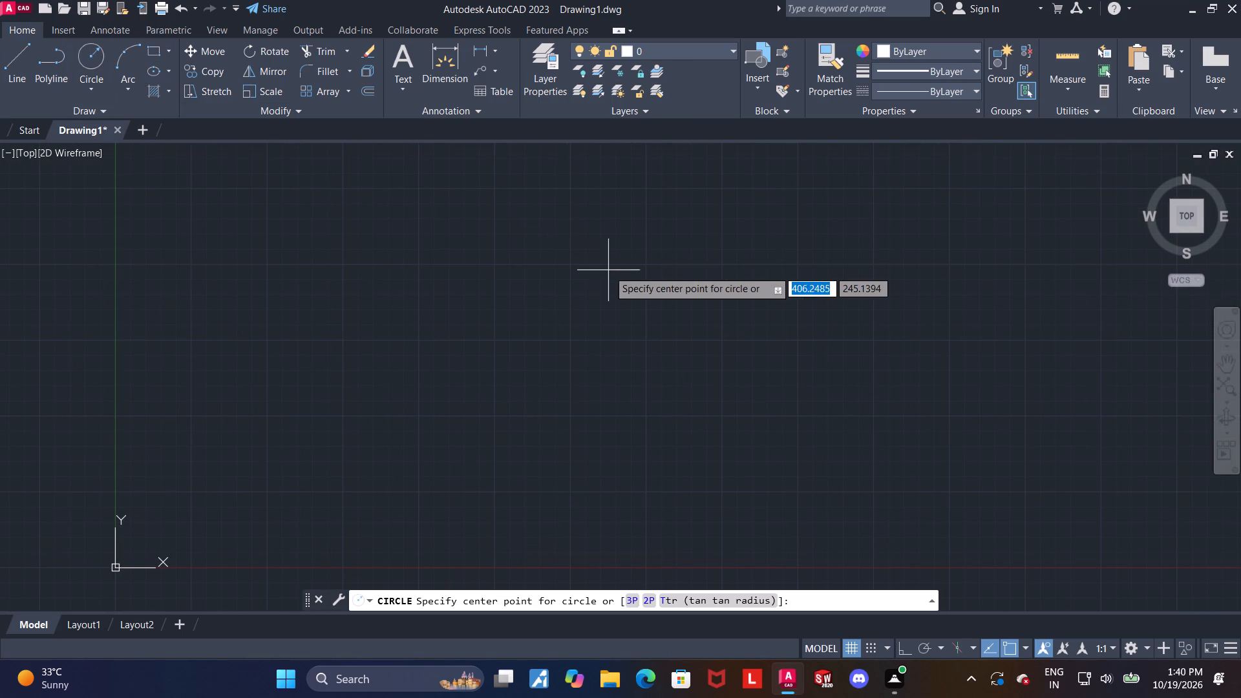
pyautogui.click(606, 248)
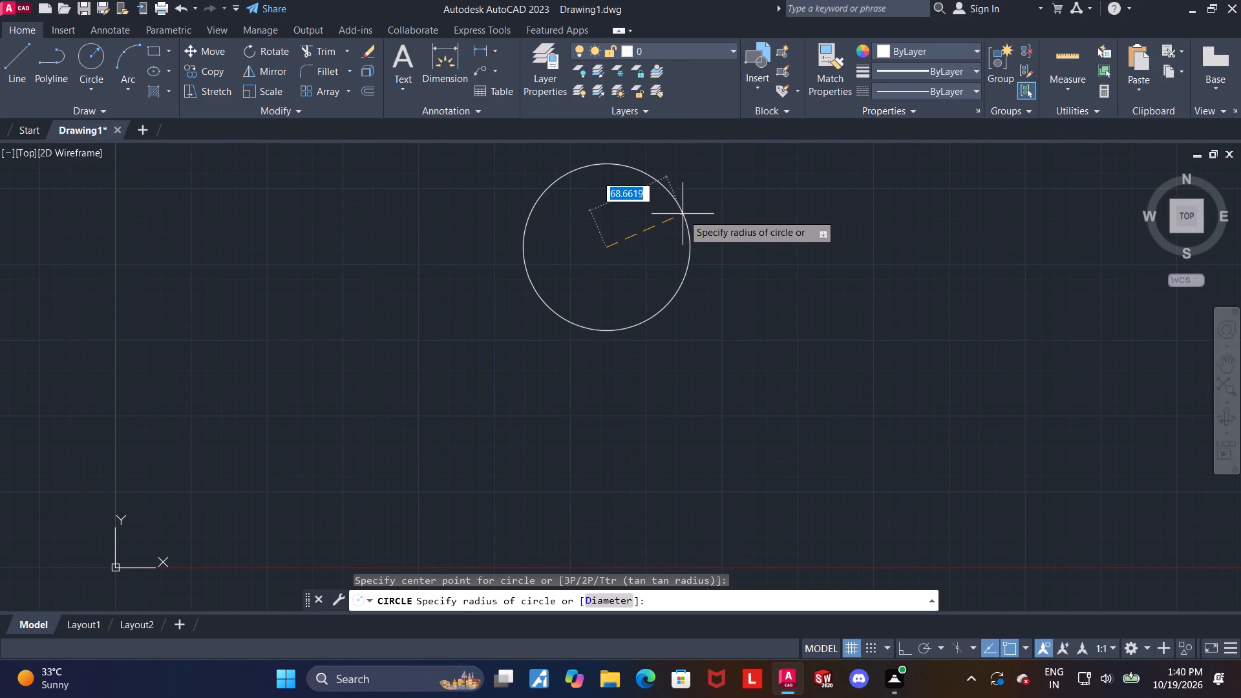
pyautogui.press('d')
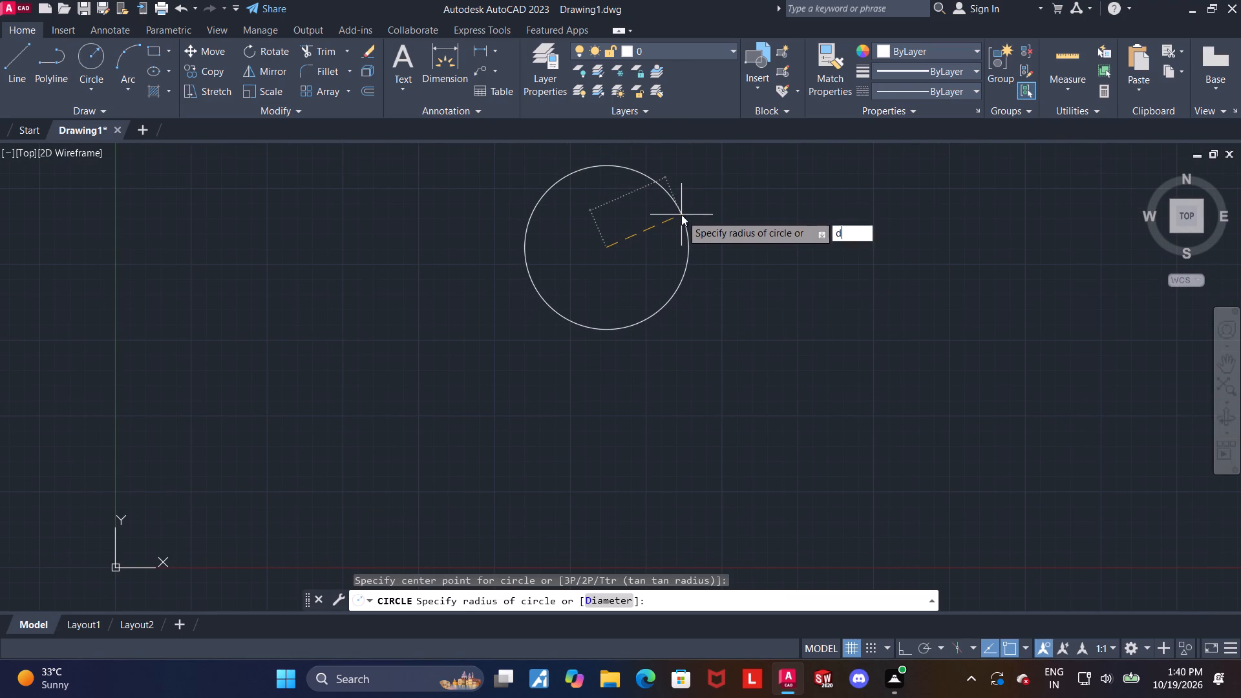
pyautogui.press('Return')
pyautogui.write('66')
pyautogui.press('Return')
pyautogui.press('Escape')
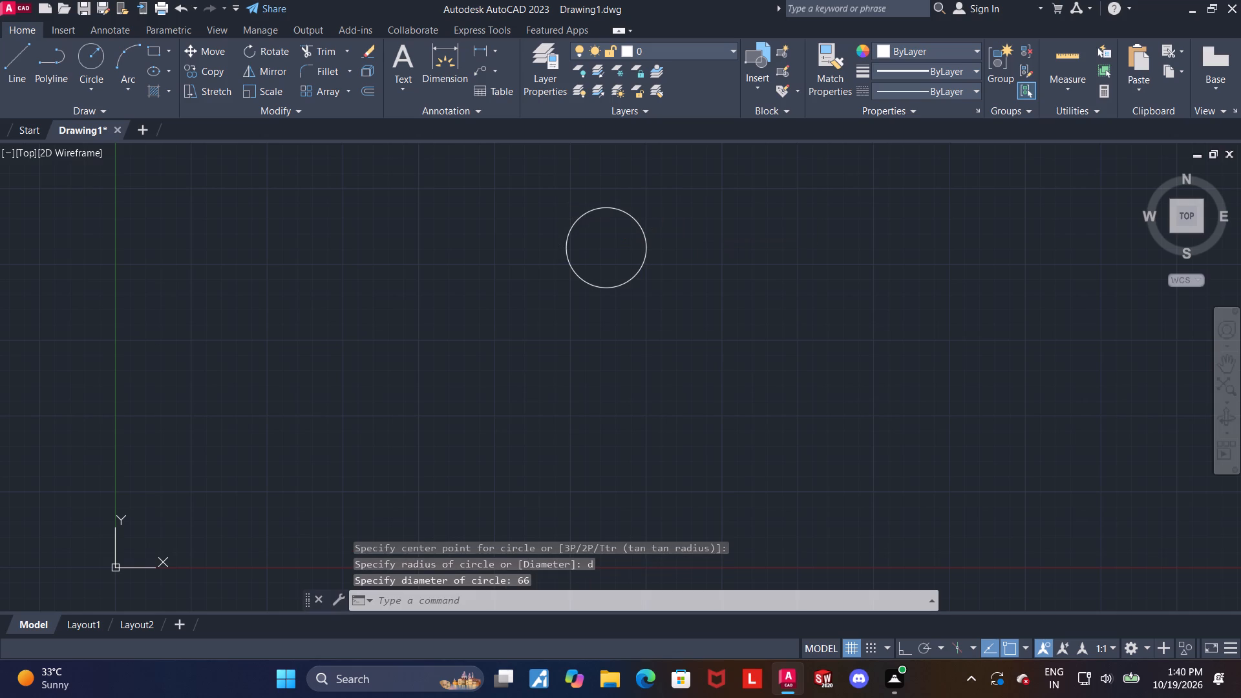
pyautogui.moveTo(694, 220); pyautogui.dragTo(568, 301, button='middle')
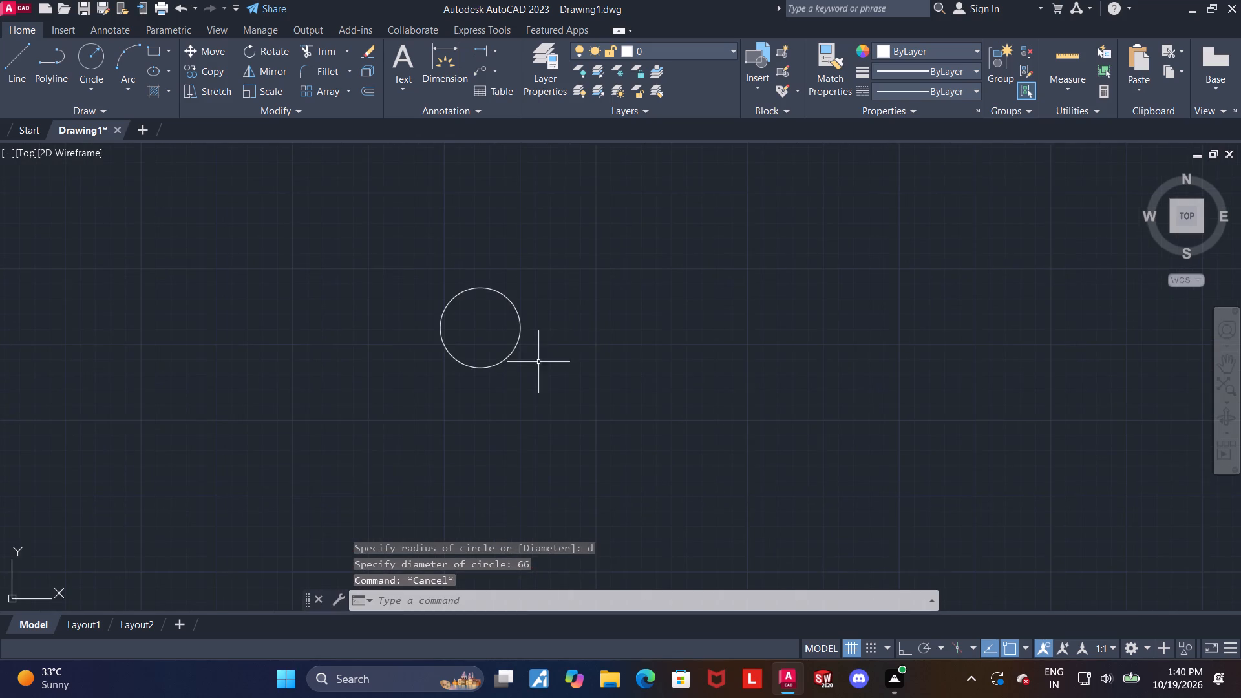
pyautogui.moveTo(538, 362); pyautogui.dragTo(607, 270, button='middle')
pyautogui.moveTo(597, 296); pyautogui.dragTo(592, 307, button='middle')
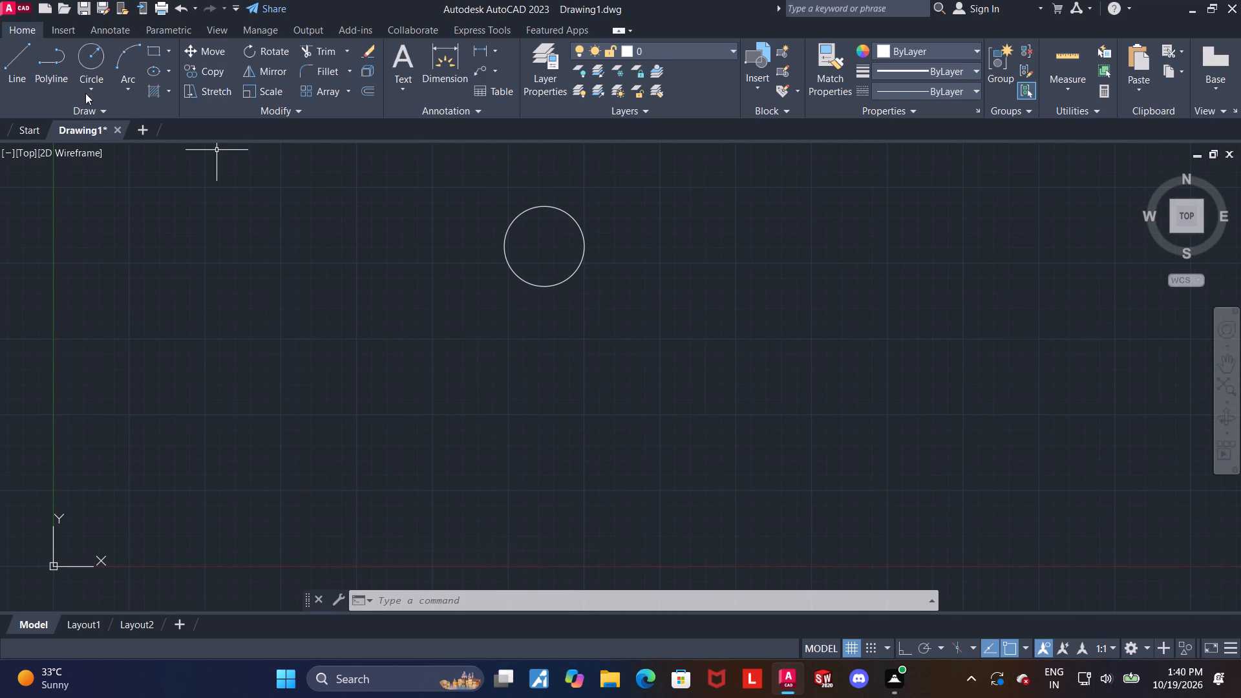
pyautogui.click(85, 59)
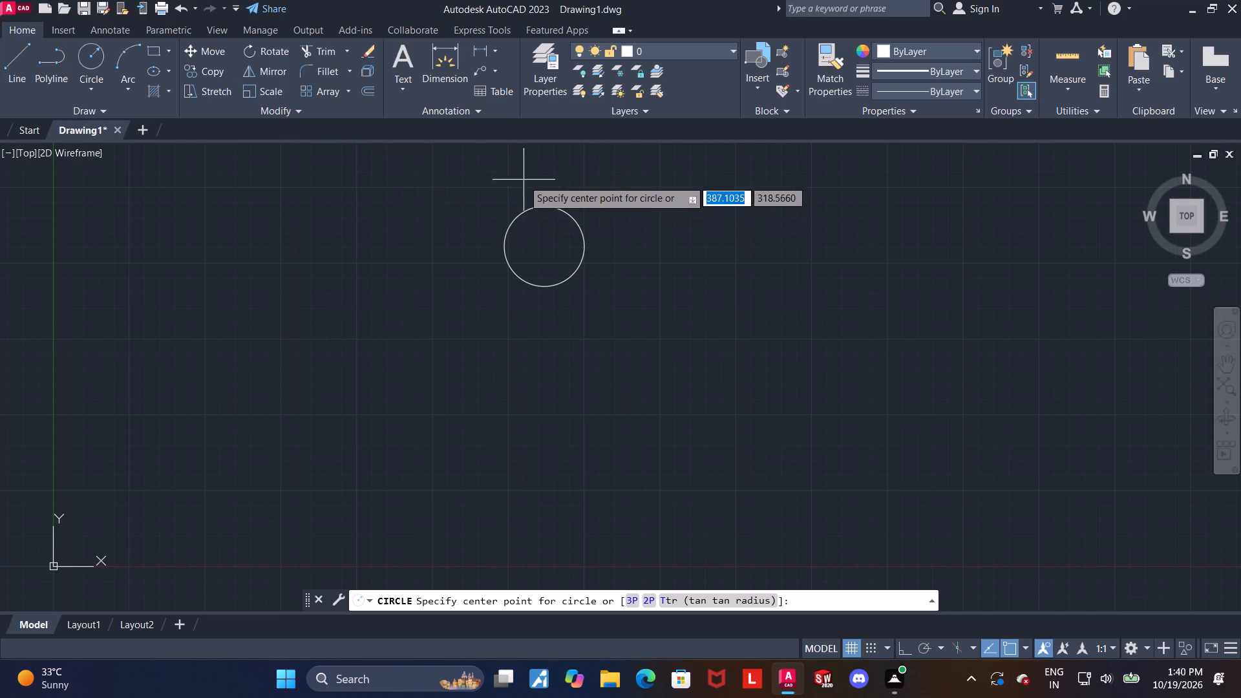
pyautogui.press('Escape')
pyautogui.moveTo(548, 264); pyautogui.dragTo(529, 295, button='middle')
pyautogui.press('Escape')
# With Ortho on, draw a horizontal line 43 long from the circle's centre toward the left.
pyautogui.click(12, 50)
pyautogui.scroll(2, 538, 277)
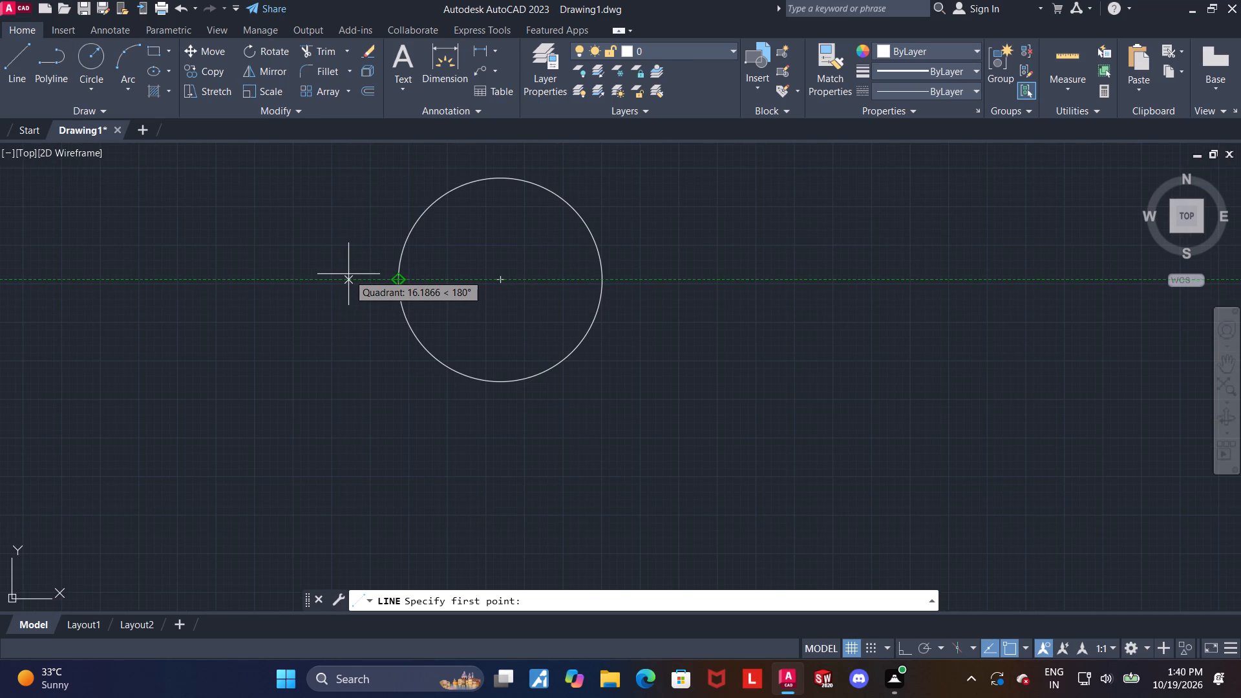
pyautogui.scroll(-1, 345, 276)
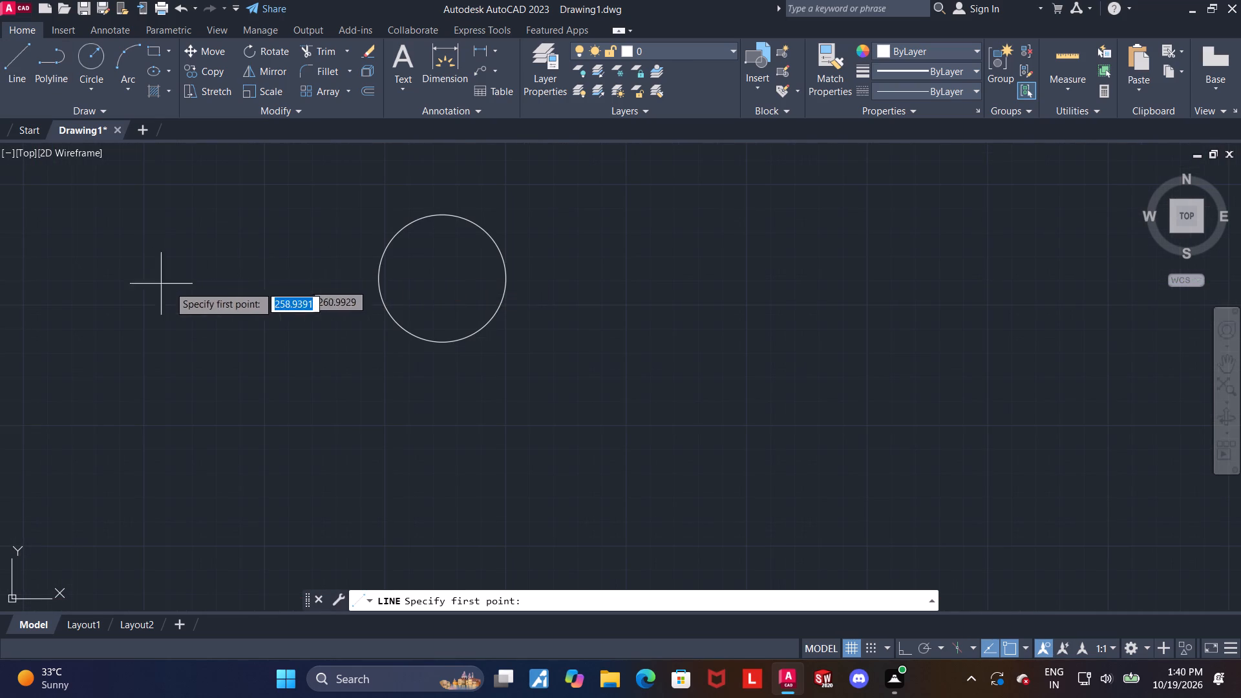
pyautogui.click(441, 281)
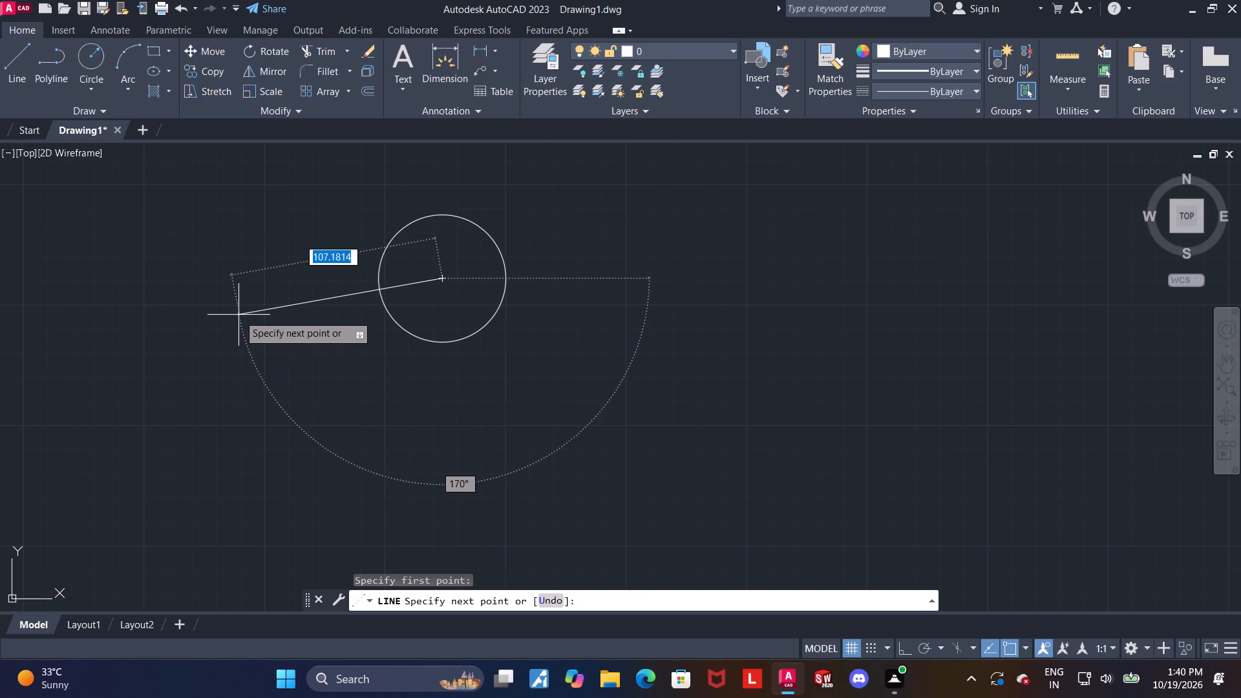
pyautogui.press('F8')
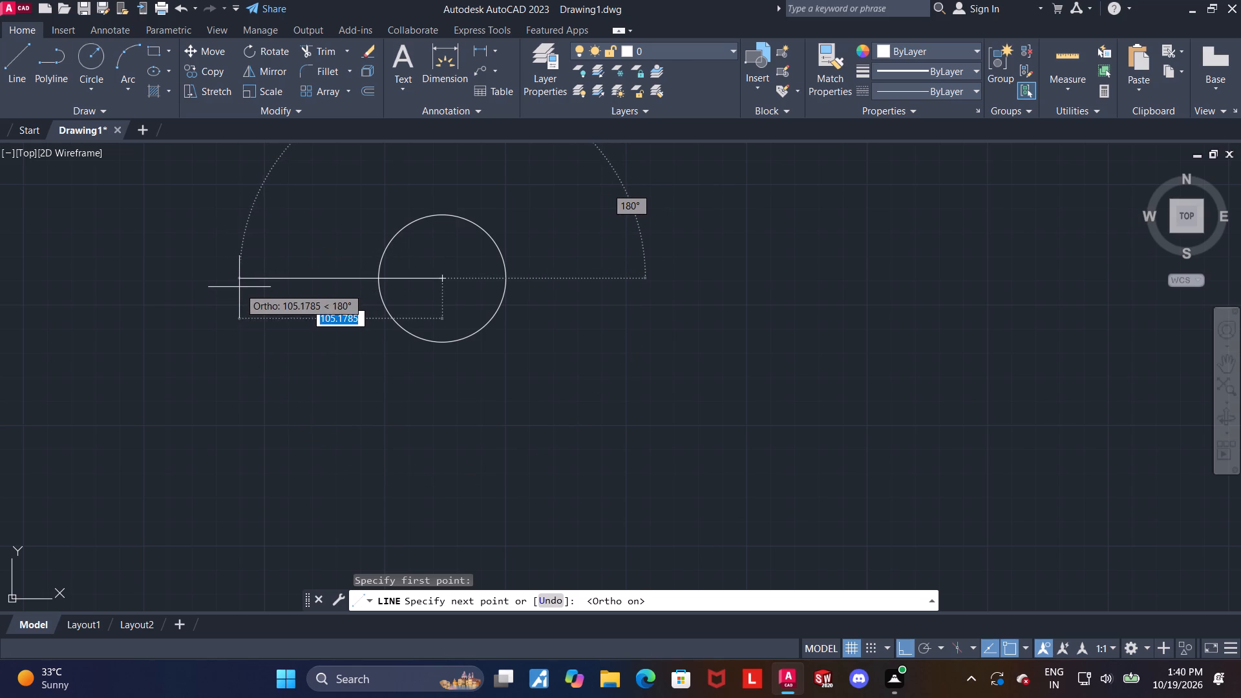
pyautogui.write('43')
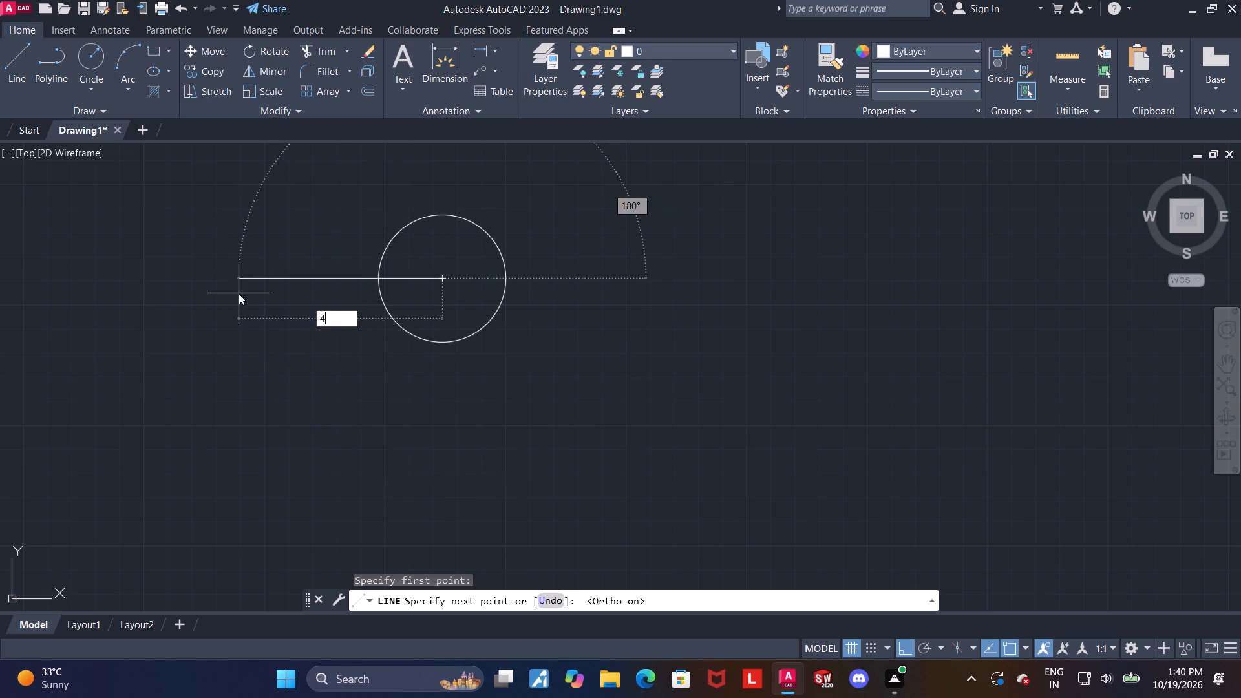
pyautogui.press('Return')
pyautogui.press('Escape')
pyautogui.press('Escape')
# Draw a second horizontal line 43 long from the circle's centre toward the right.
pyautogui.click(10, 61)
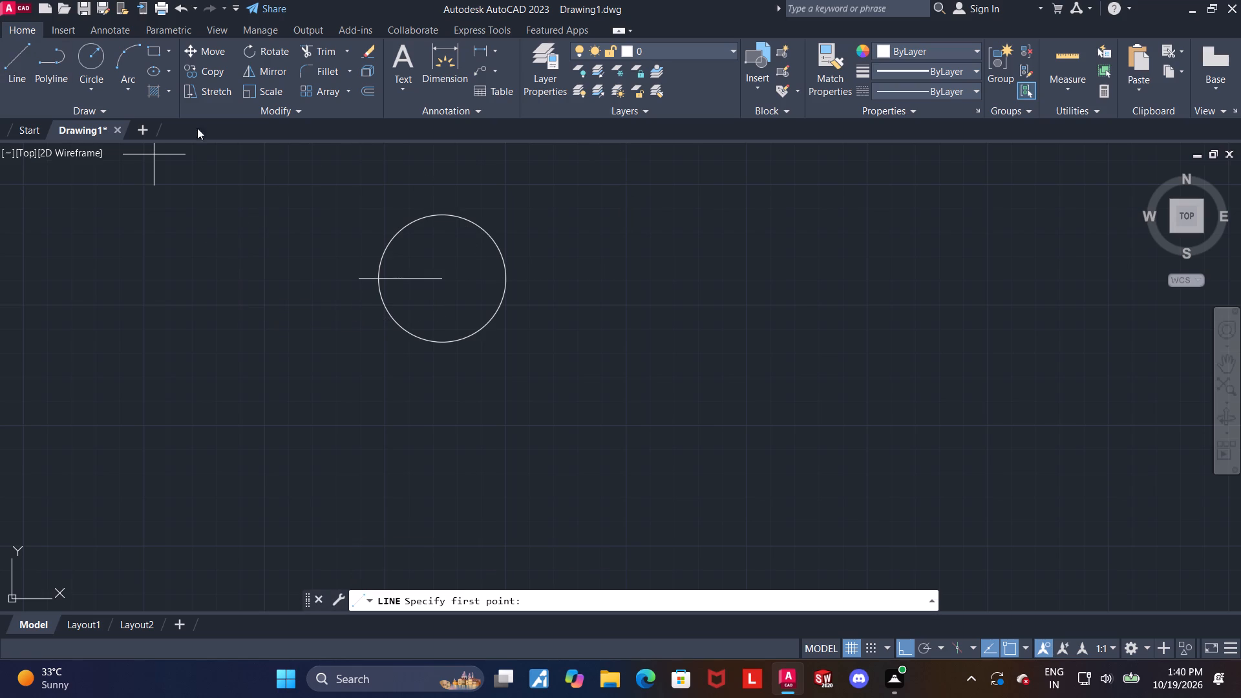
pyautogui.scroll(1, 417, 206)
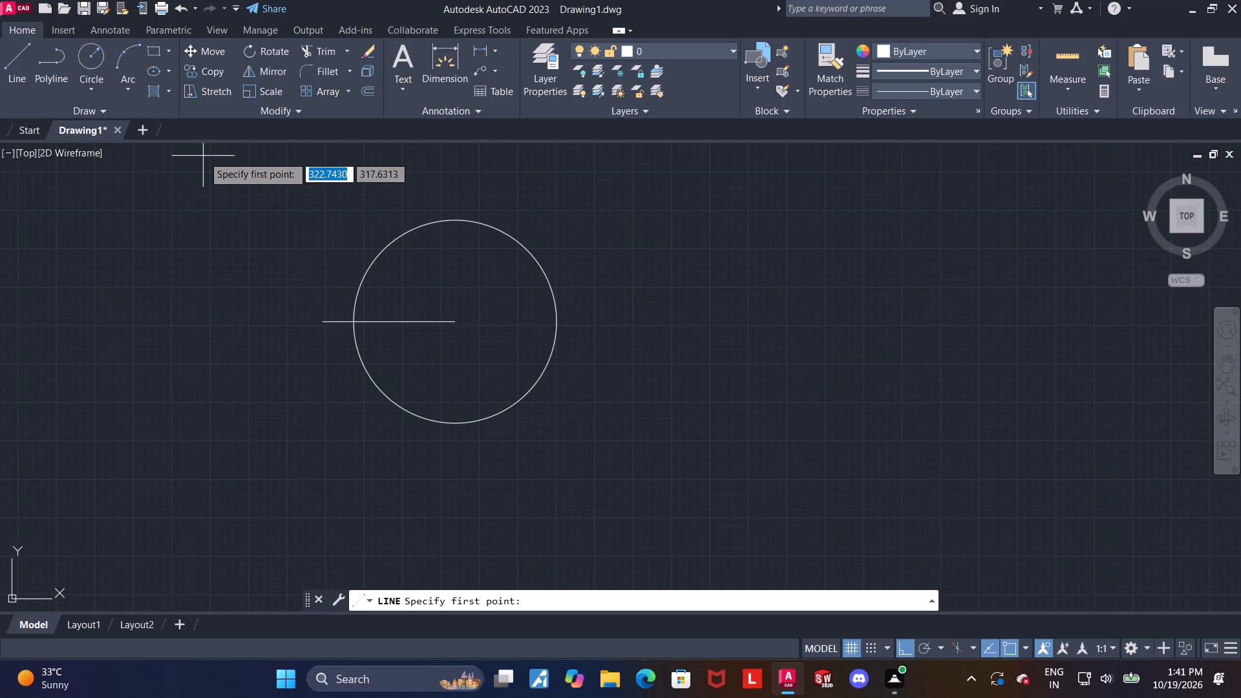
pyautogui.scroll(1, 216, 148)
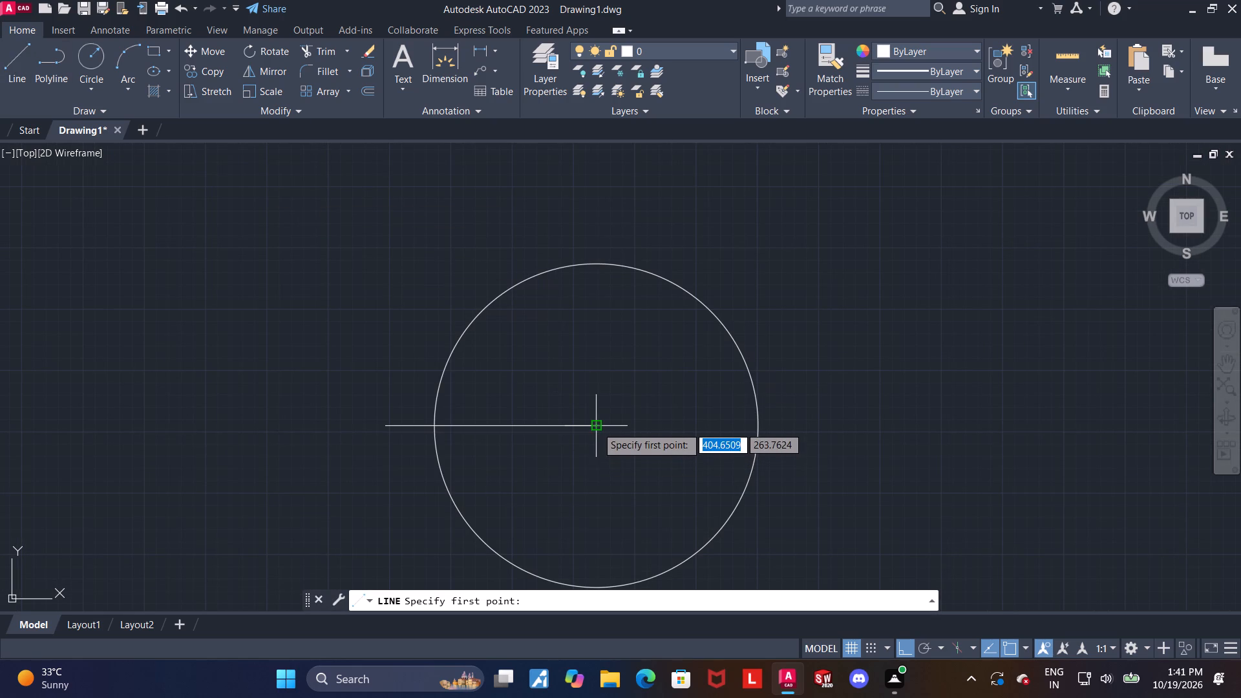
pyautogui.click(597, 427)
pyautogui.scroll(-1, 635, 444)
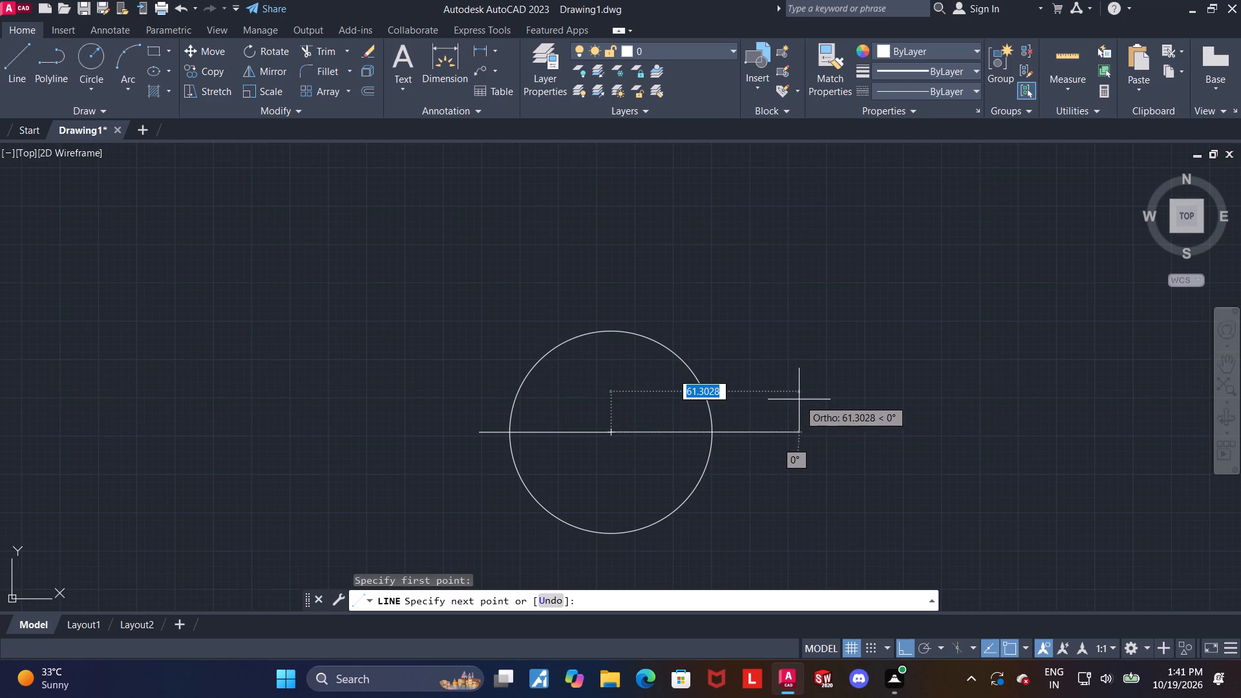
pyautogui.write('43')
pyautogui.press('Return')
pyautogui.press('Escape')
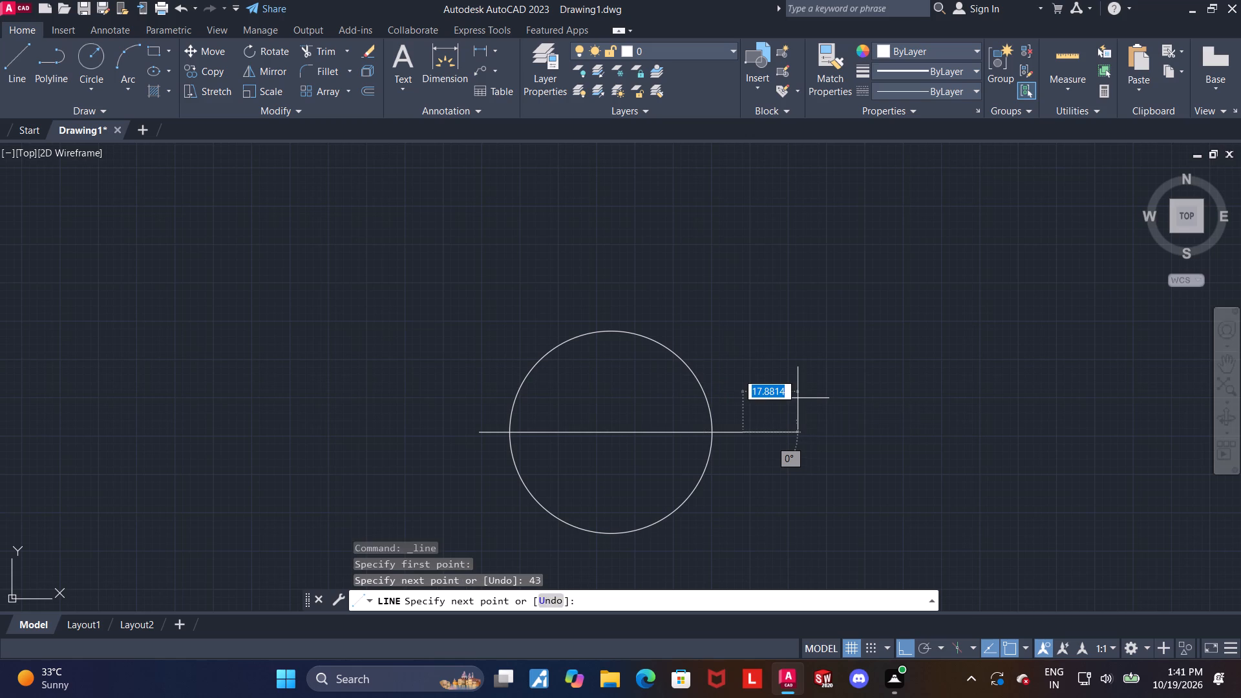
pyautogui.press('Escape')
# Draw a circle of radius 12 centred on the left end of the horizontal line.
pyautogui.scroll(1, 655, 431)
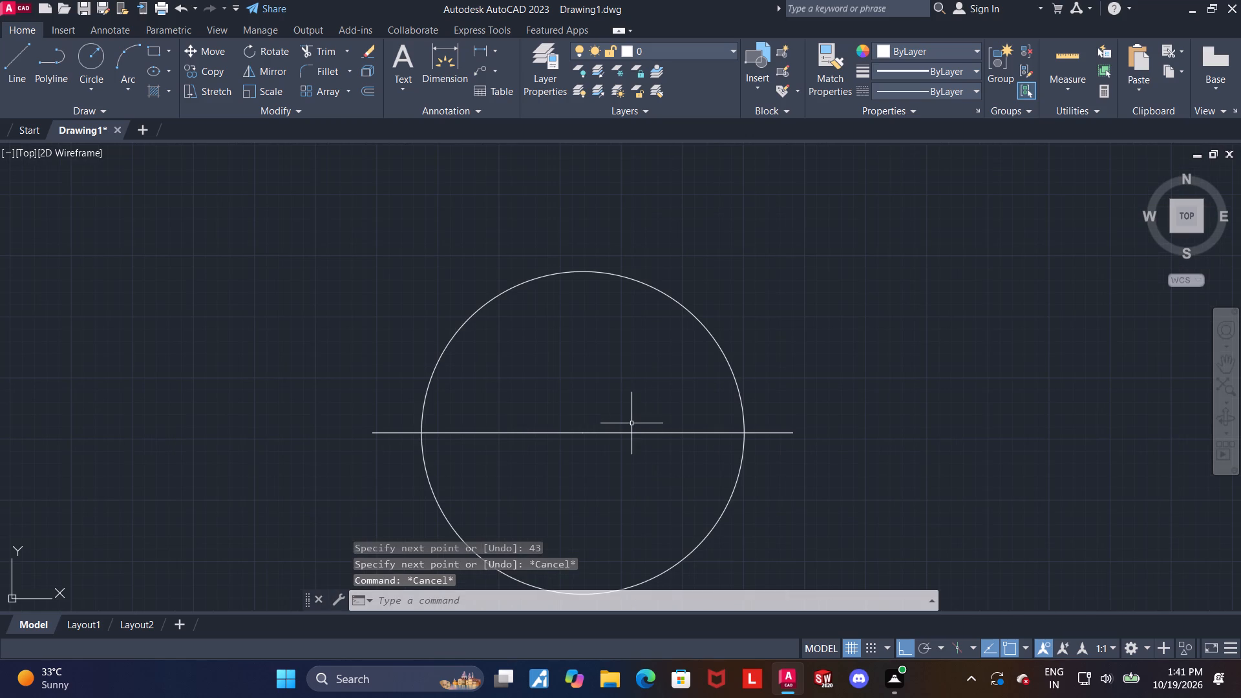
pyautogui.scroll(-1, 631, 423)
pyautogui.moveTo(650, 483); pyautogui.dragTo(620, 450, button='middle')
pyautogui.moveTo(505, 426); pyautogui.dragTo(541, 379, button='middle')
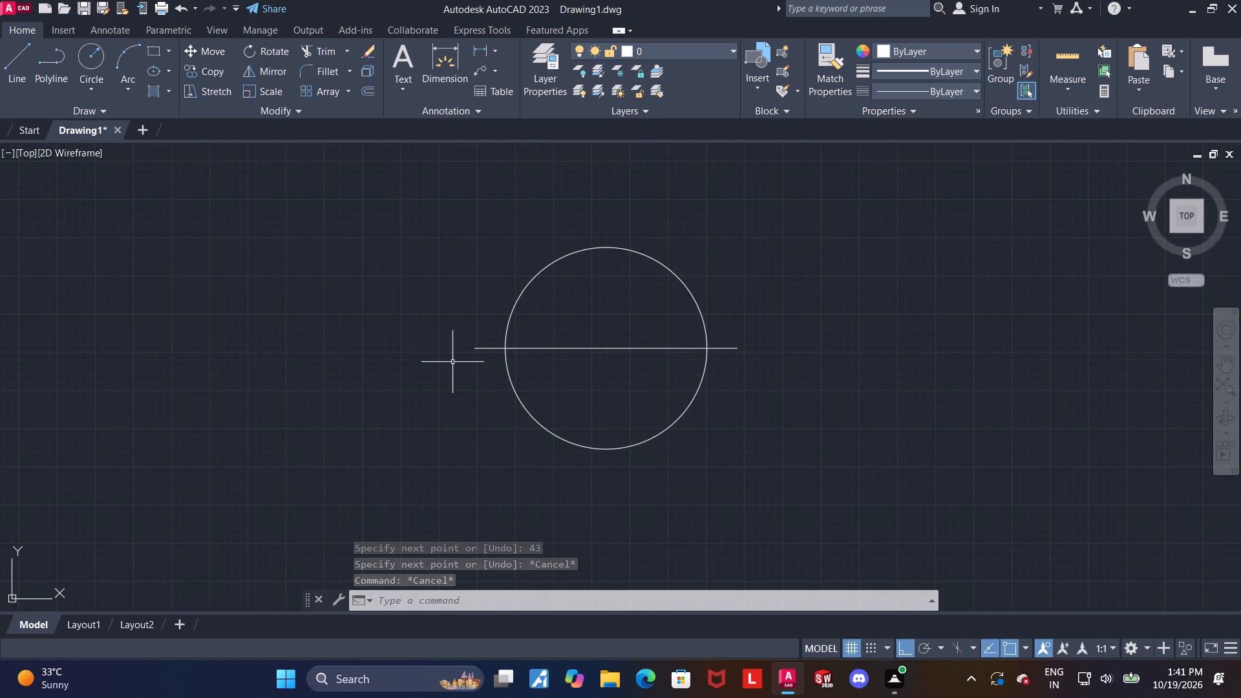
pyautogui.moveTo(458, 346); pyautogui.dragTo(463, 378, button='middle')
pyautogui.scroll(2, 499, 365)
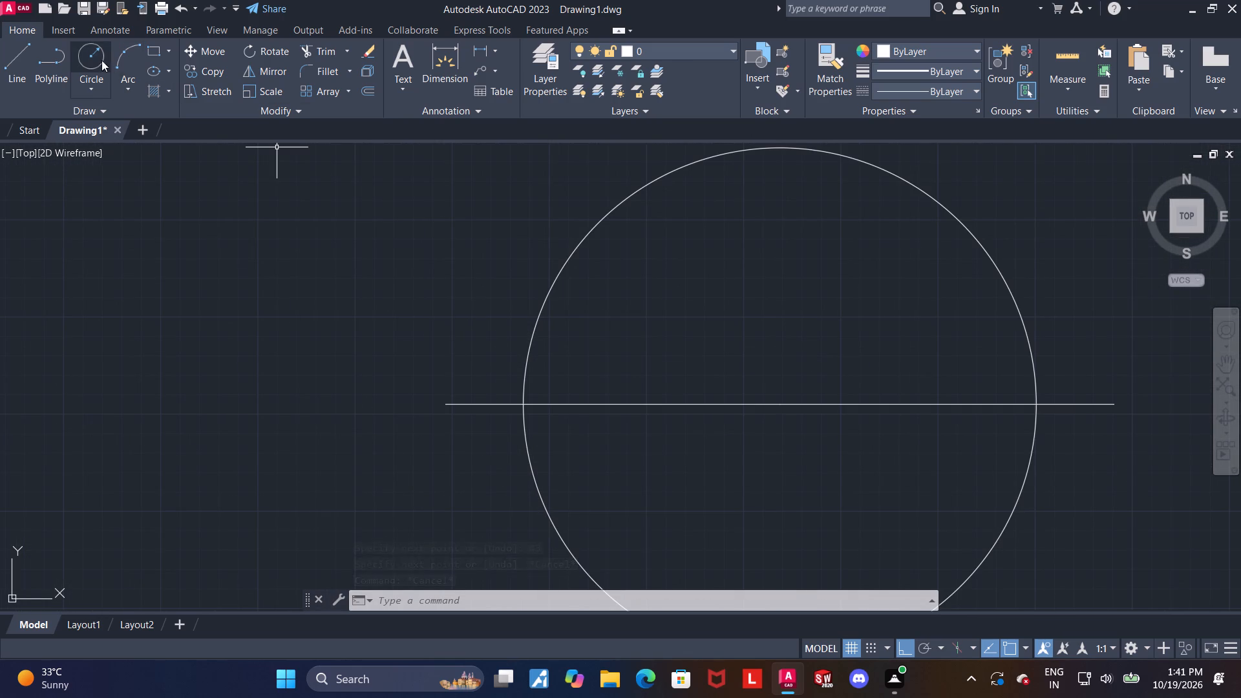
pyautogui.click(100, 59)
pyautogui.click(447, 403)
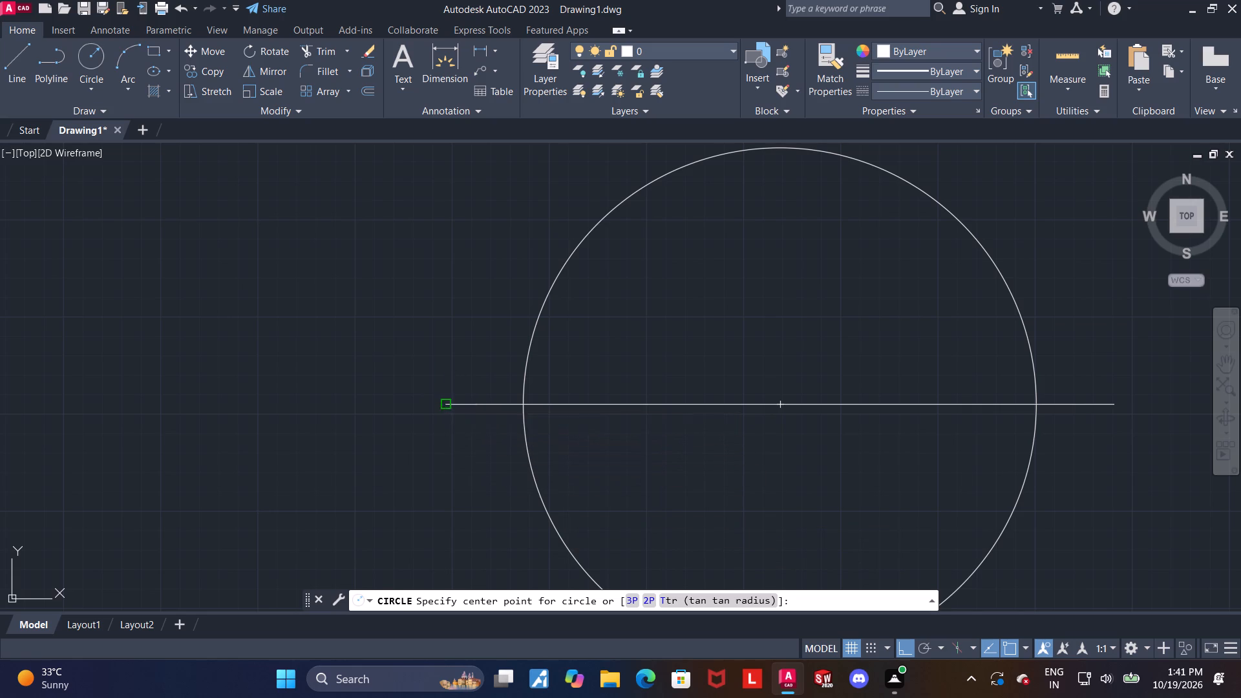
pyautogui.scroll(-1, 456, 369)
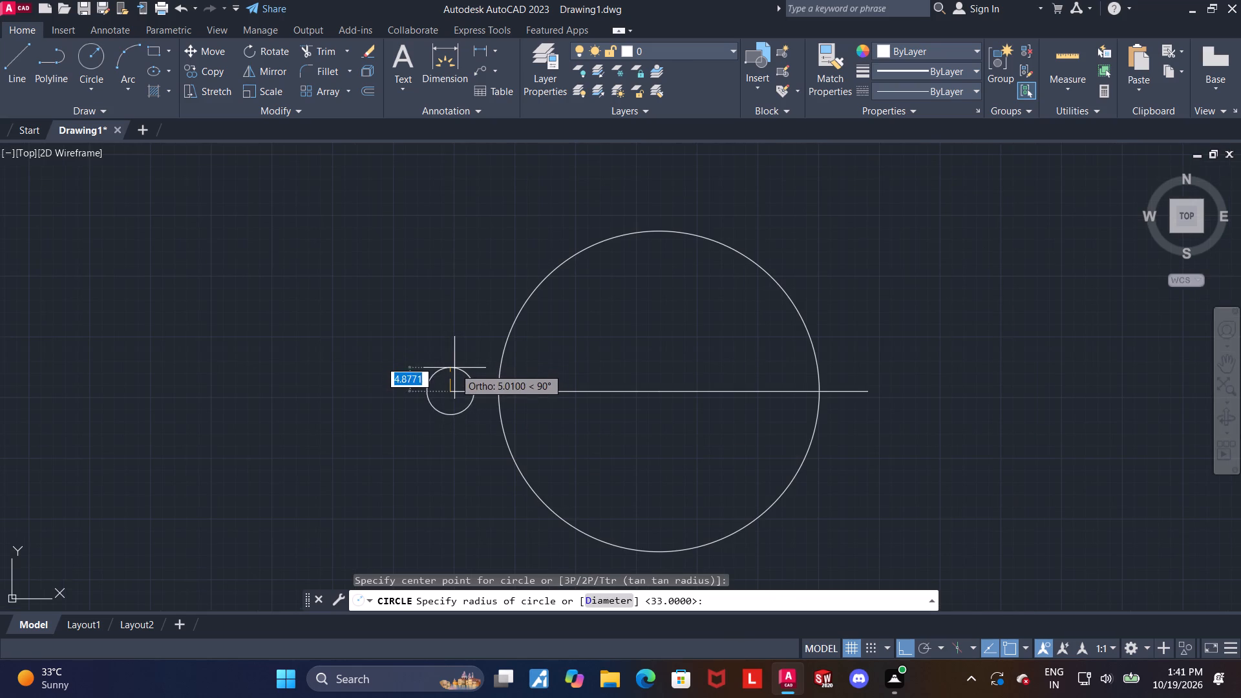
pyautogui.write('12')
pyautogui.press('Return')
pyautogui.press('Escape')
pyautogui.press('Escape')
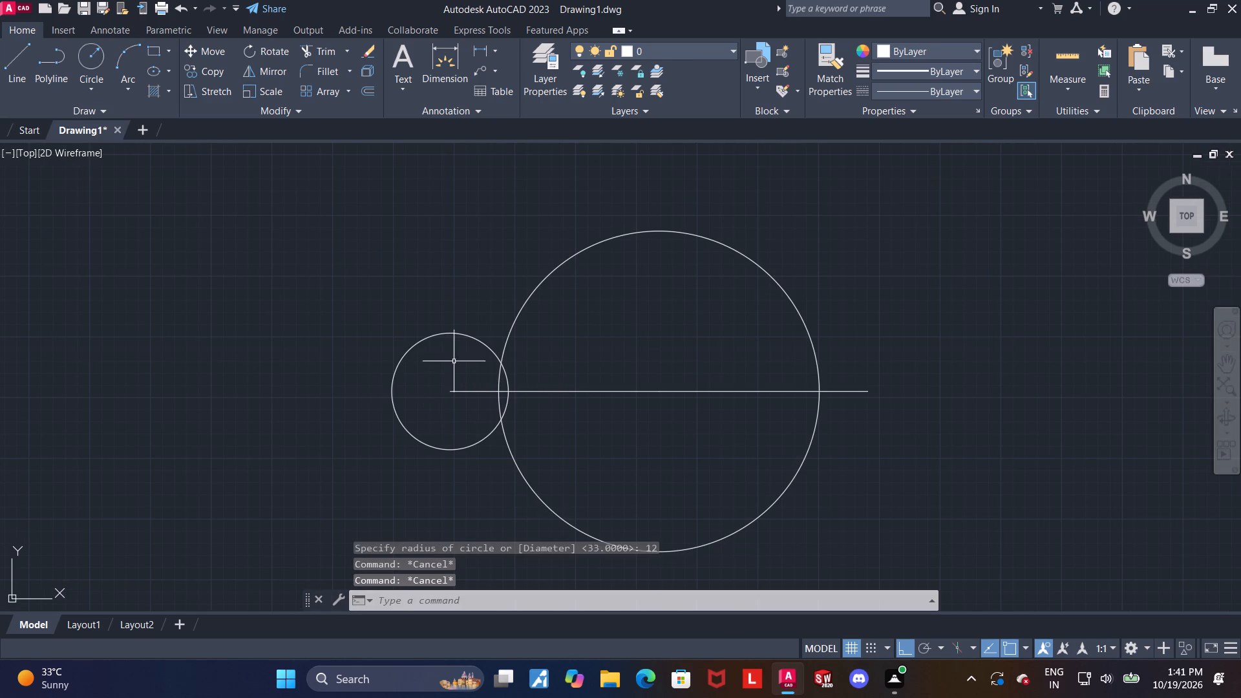
# Draw a circle of radius 12 centred on the right end of the horizontal line.
pyautogui.click(87, 55)
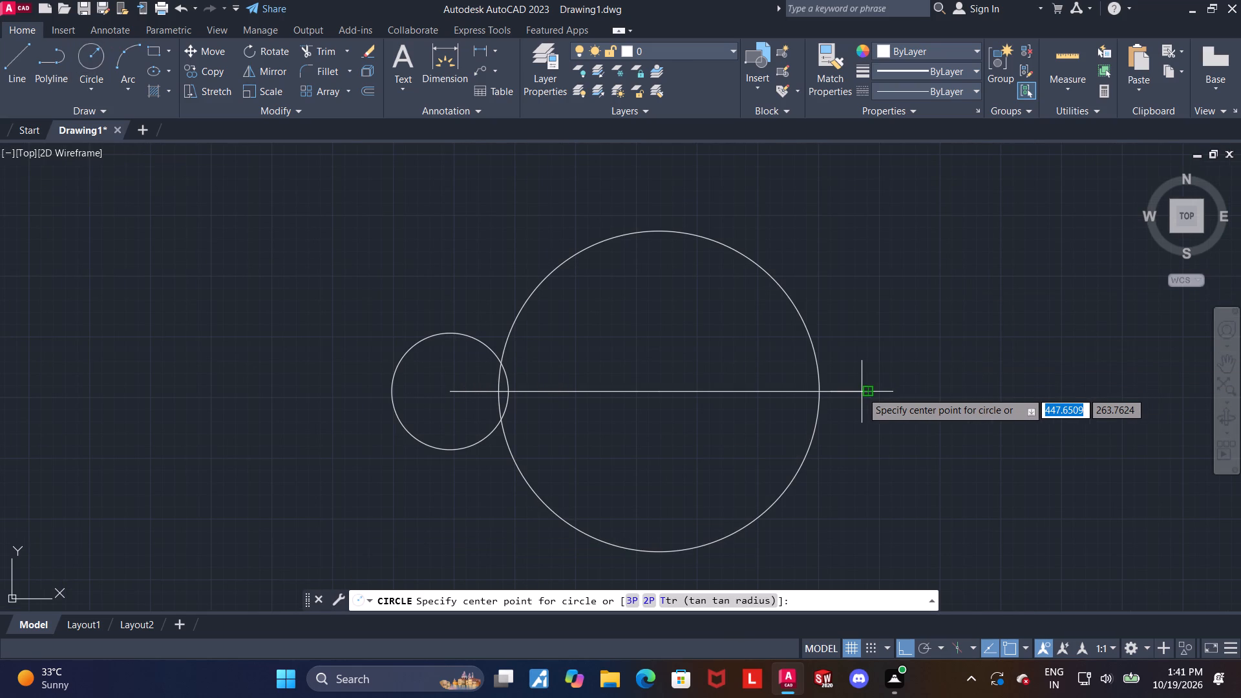
pyautogui.scroll(1, 872, 387)
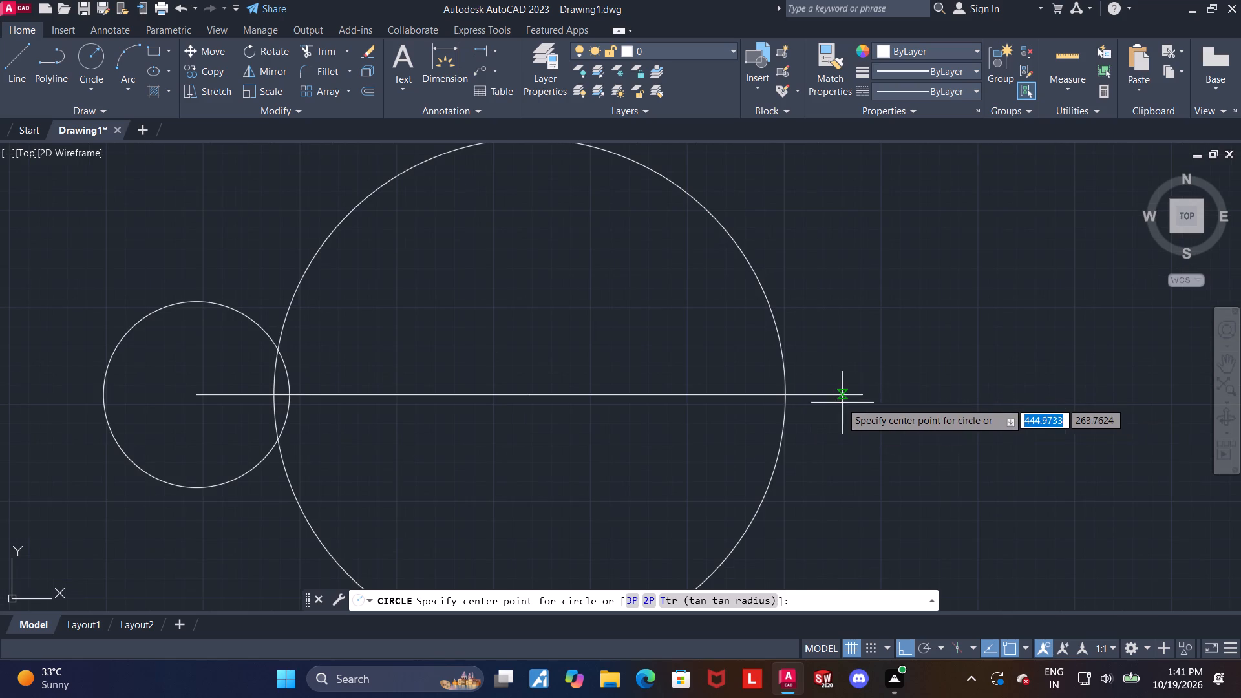
pyautogui.click(859, 394)
pyautogui.scroll(-1, 860, 394)
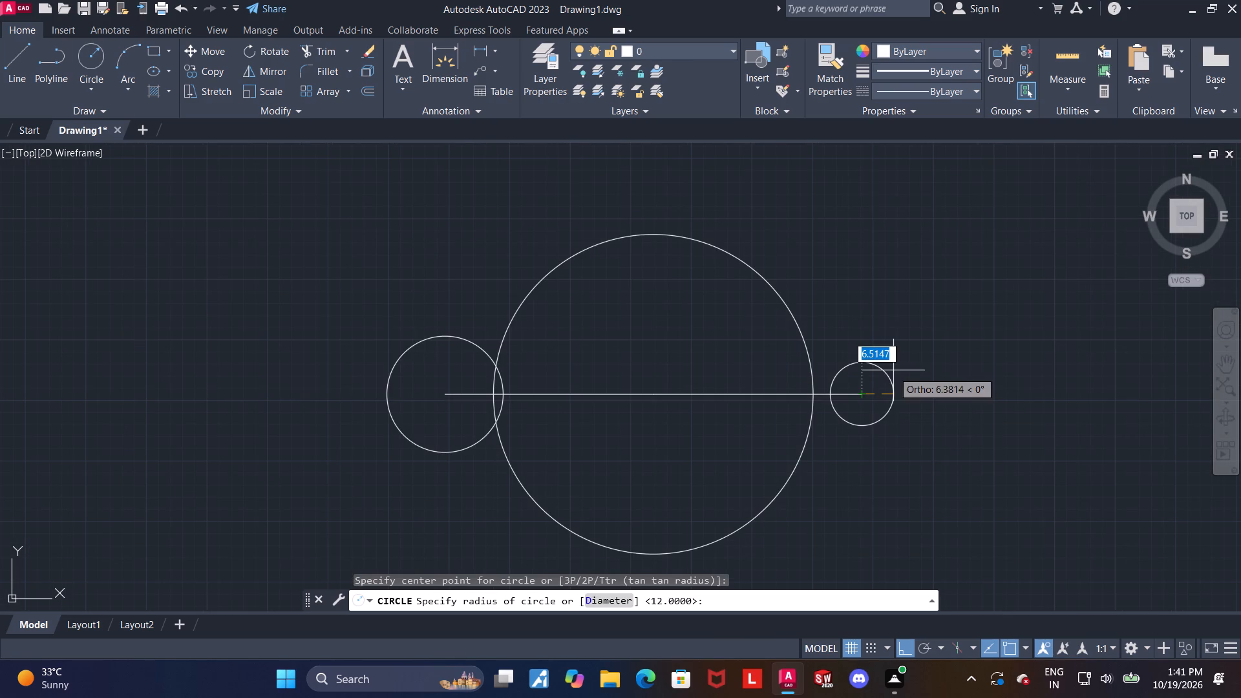
pyautogui.write('12')
pyautogui.press('Return')
pyautogui.press('Escape')
pyautogui.press('Escape')
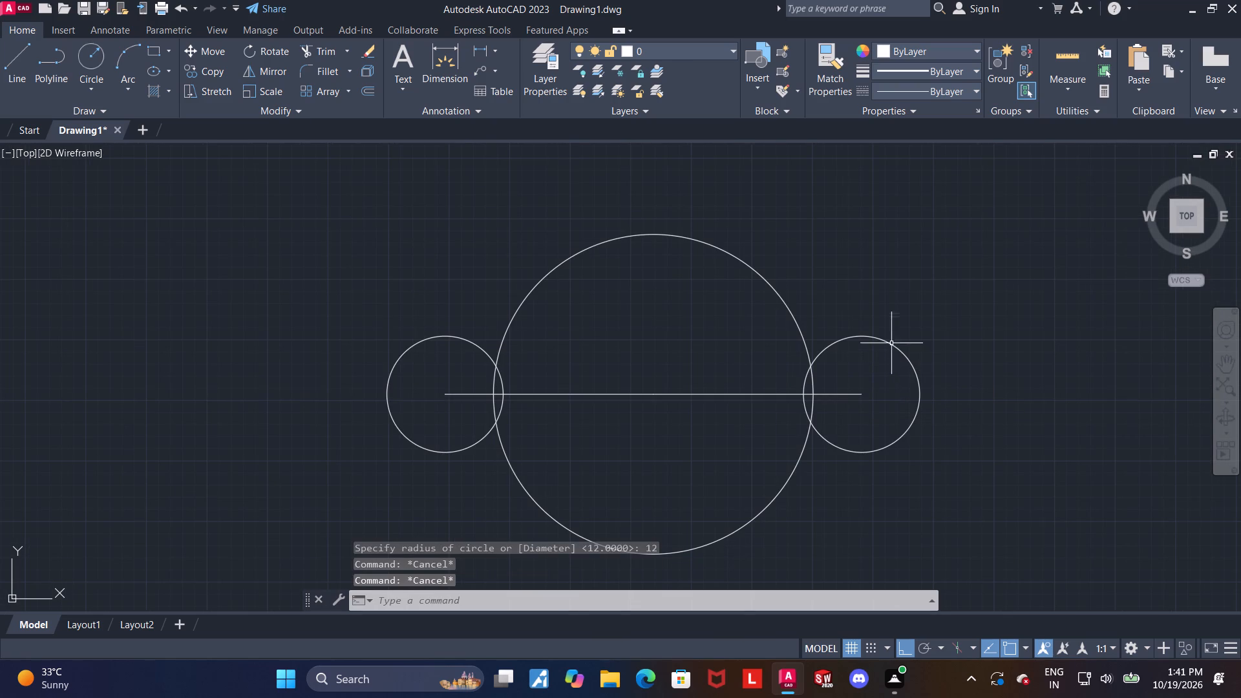
# Trim away the arcs of both radius 12 circles that lie inside the large circle.
pyautogui.click(323, 55)
pyautogui.click(502, 384)
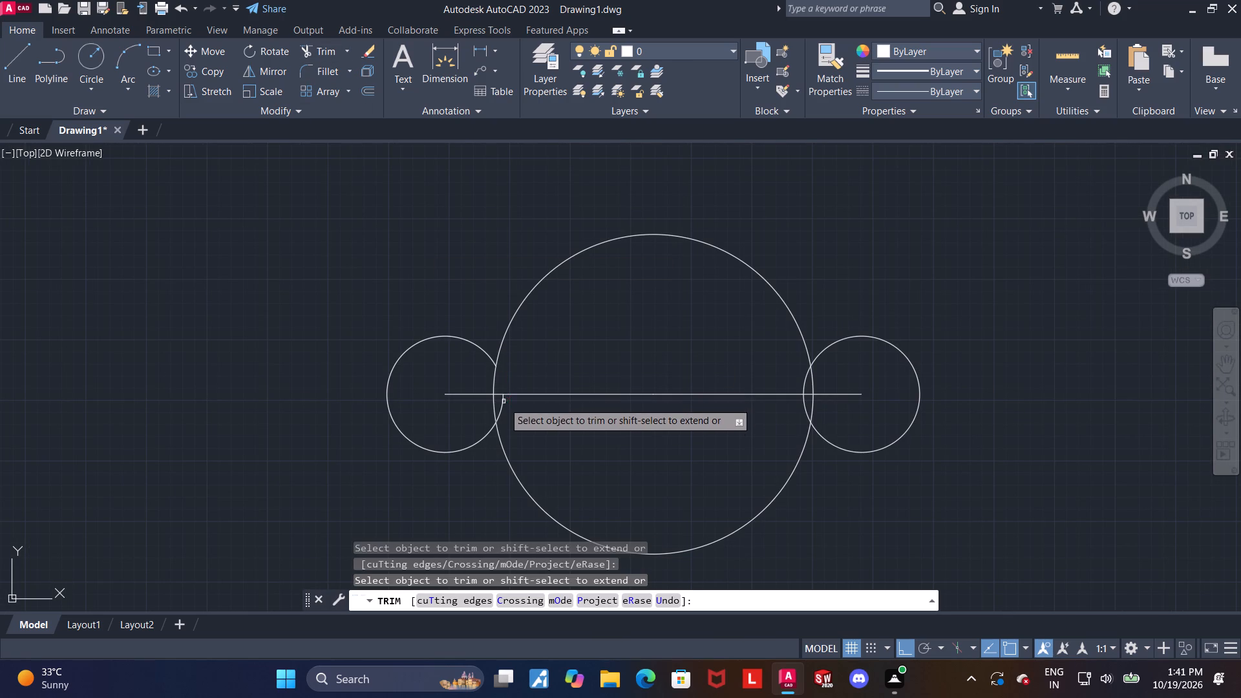
pyautogui.click(502, 408)
pyautogui.click(805, 410)
pyautogui.click(803, 383)
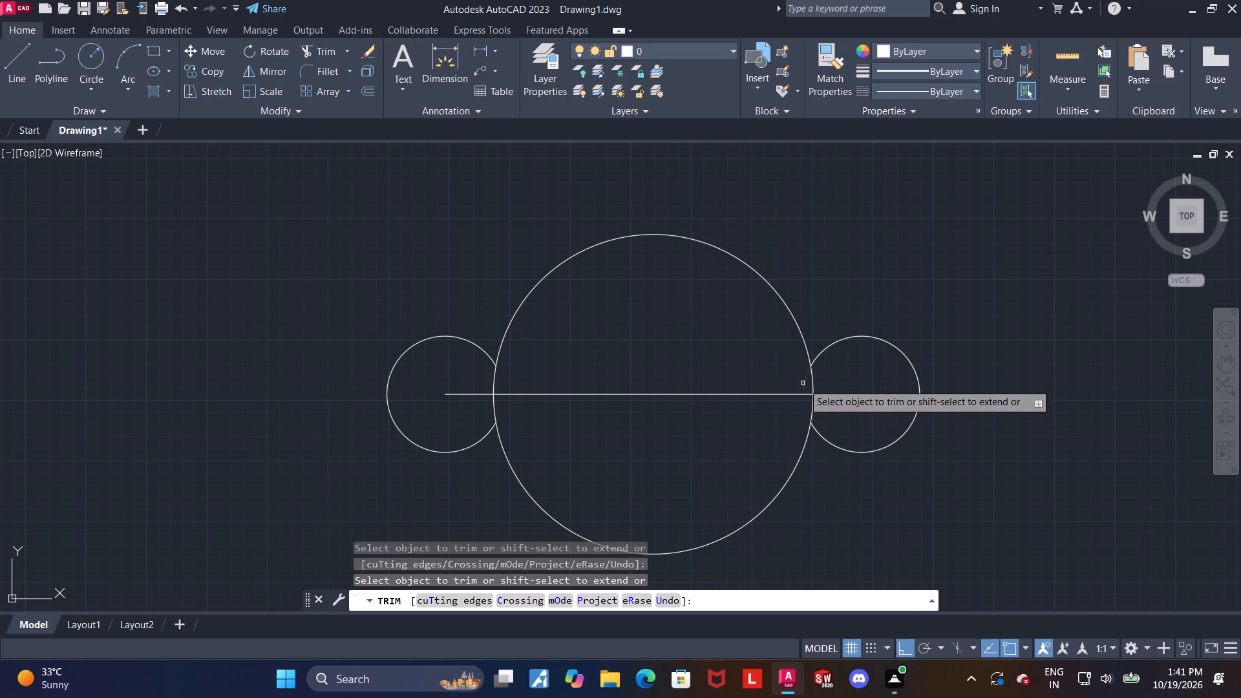
# Draw a horizontal line from the left lobe's centre outward to just beyond the lobe's outer edge.
pyautogui.press('Escape')
pyautogui.press('Escape')
pyautogui.click(17, 66)
pyautogui.scroll(-1, 296, 244)
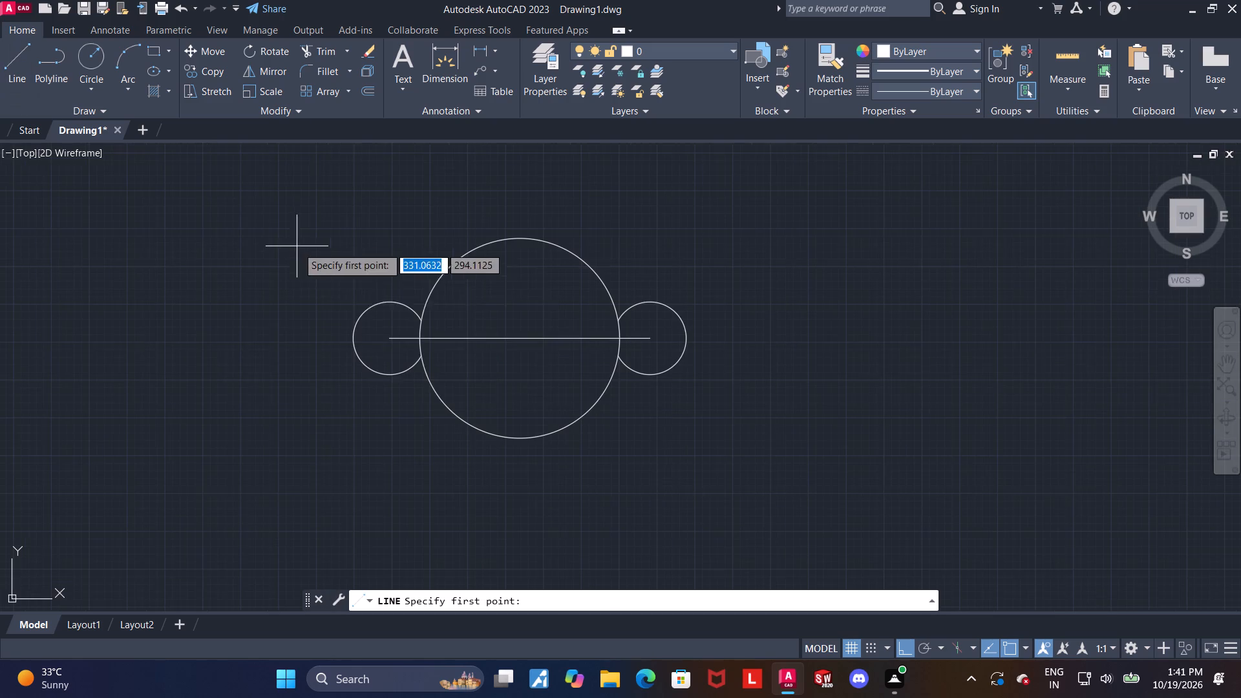
pyautogui.scroll(2, 392, 345)
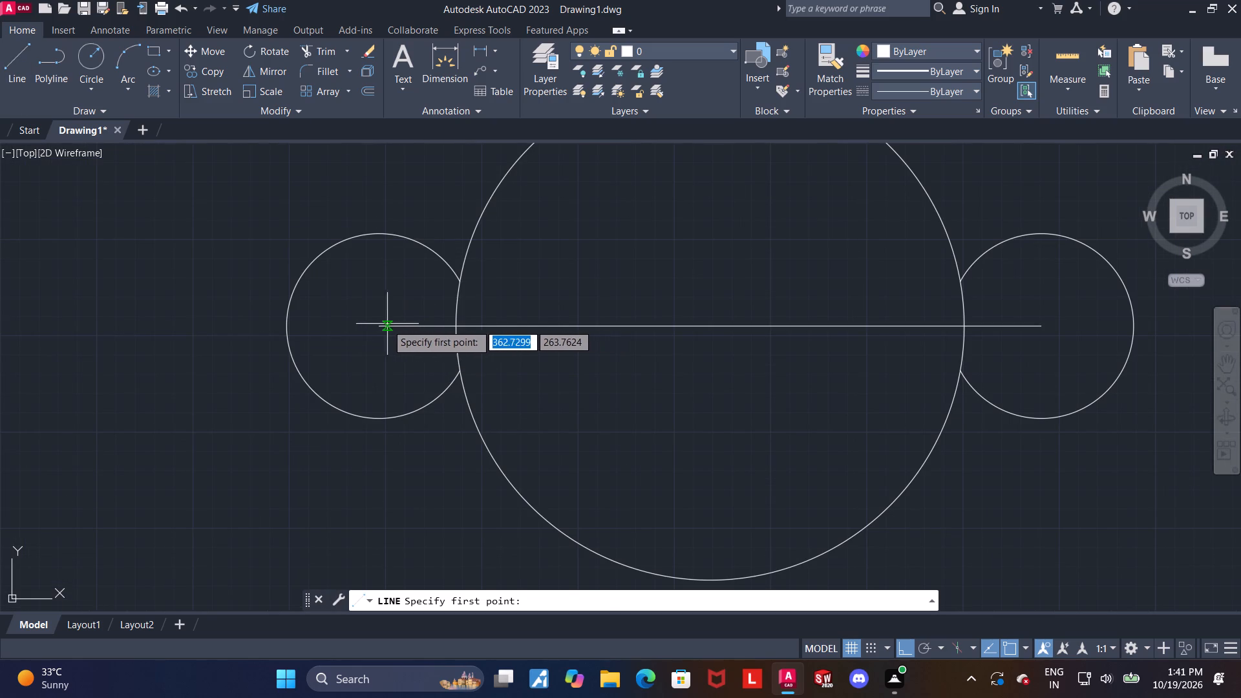
pyautogui.click(383, 324)
pyautogui.scroll(-1, 382, 324)
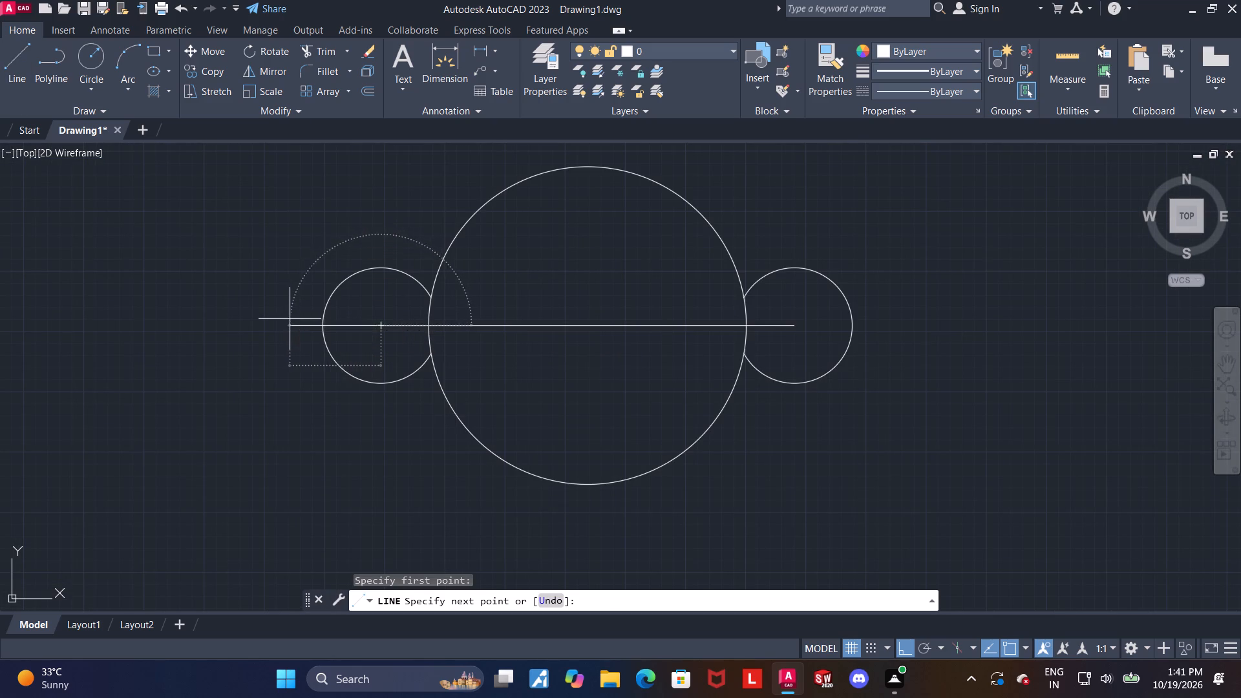
pyautogui.click(290, 319)
pyautogui.press('Escape')
pyautogui.press('Escape')
# Draw a horizontal line from the right lobe's centre outward to just beyond the lobe's outer edge.
pyautogui.click(6, 72)
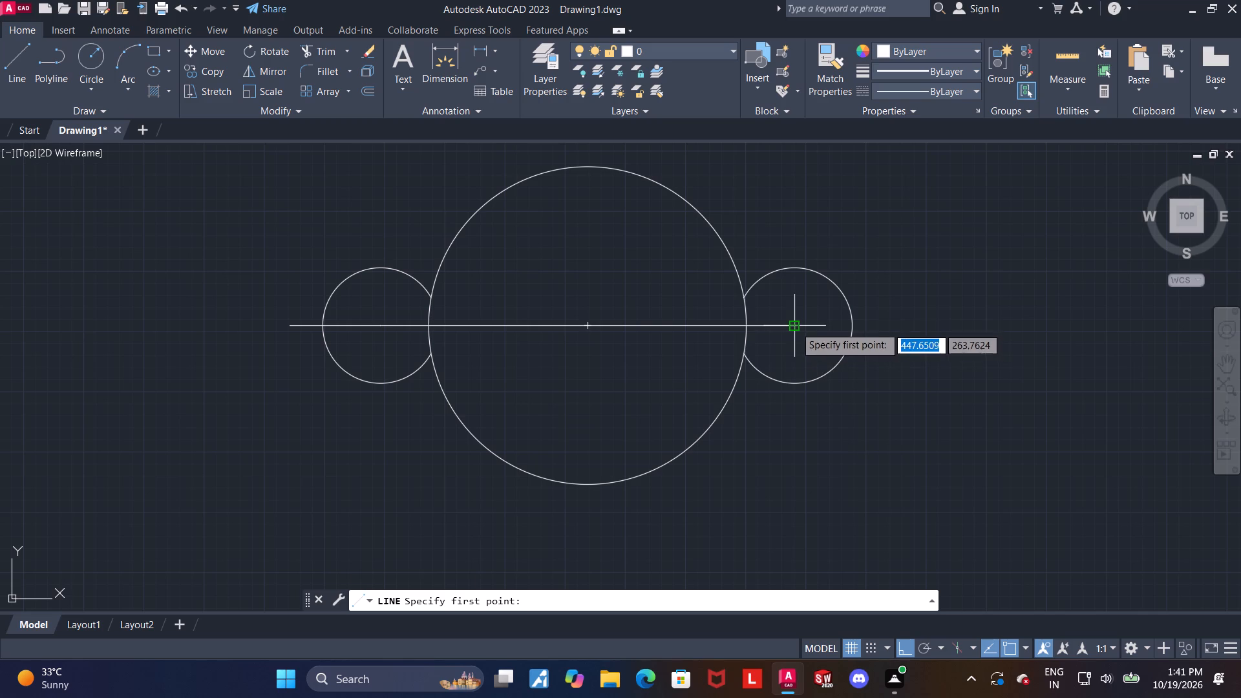
pyautogui.click(794, 326)
pyautogui.click(880, 309)
pyautogui.press('Escape')
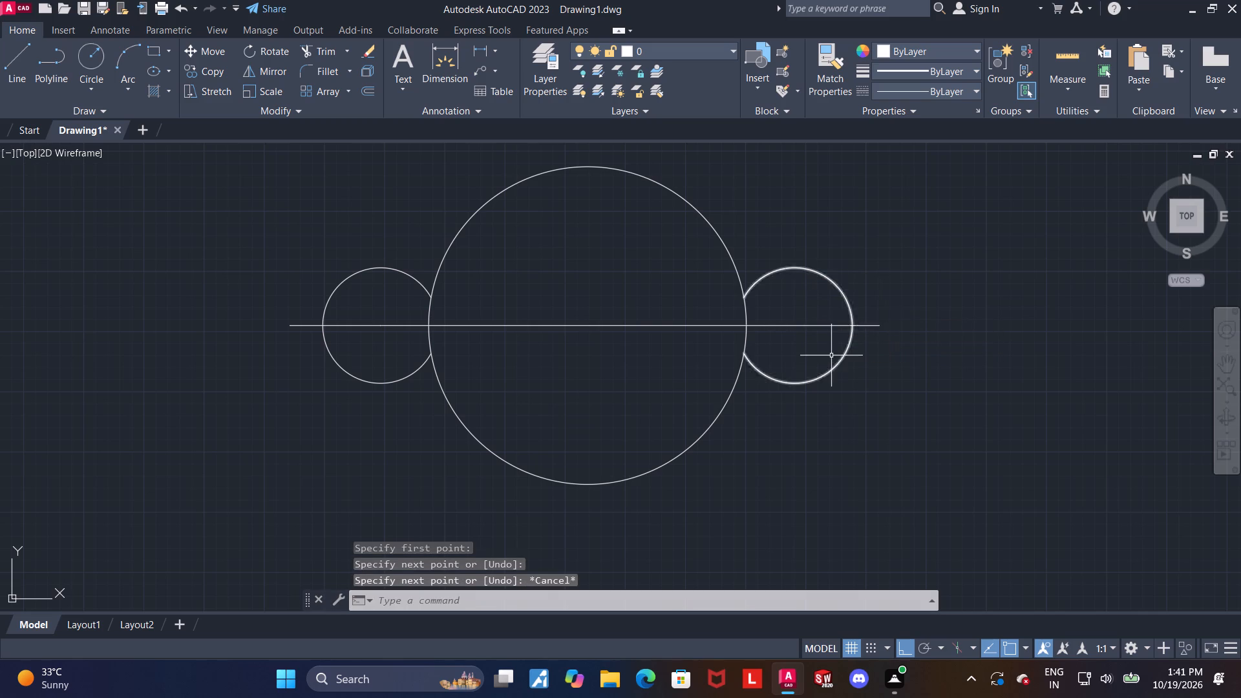
# Join the four collinear horizontal segments across the profile into a single line.
pyautogui.click(830, 355)
pyautogui.click(784, 318)
pyautogui.click(465, 328)
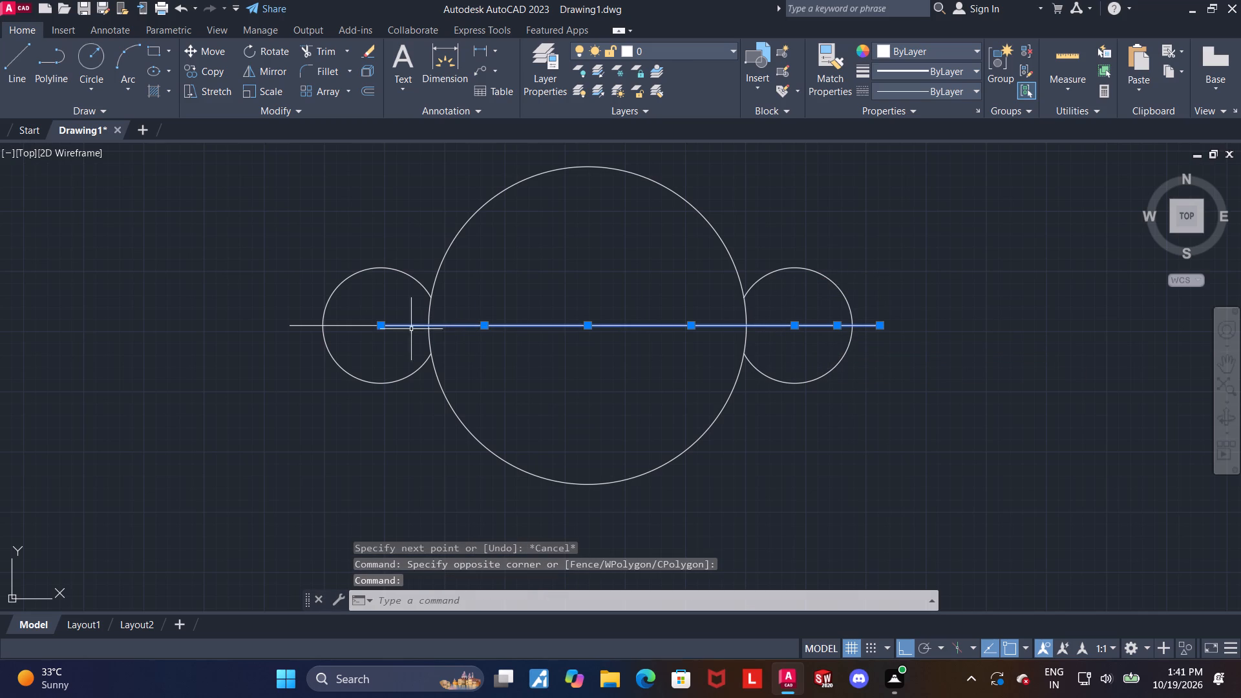
pyautogui.click(369, 337)
pyautogui.click(365, 323)
pyautogui.press('j')
pyautogui.press('Return')
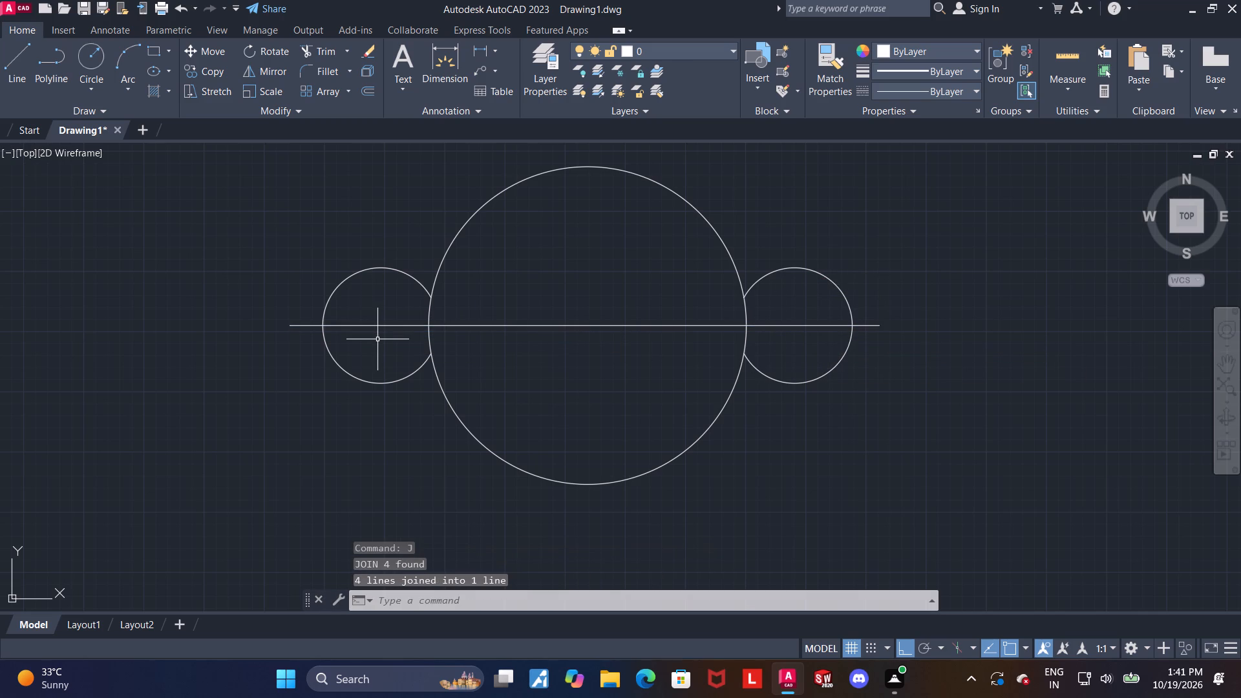
# Load the ACAD_ISO04W100 (ISO long-dash dot) linetype into the drawing for the horizontal centreline.
pyautogui.click(605, 383)
pyautogui.click(566, 300)
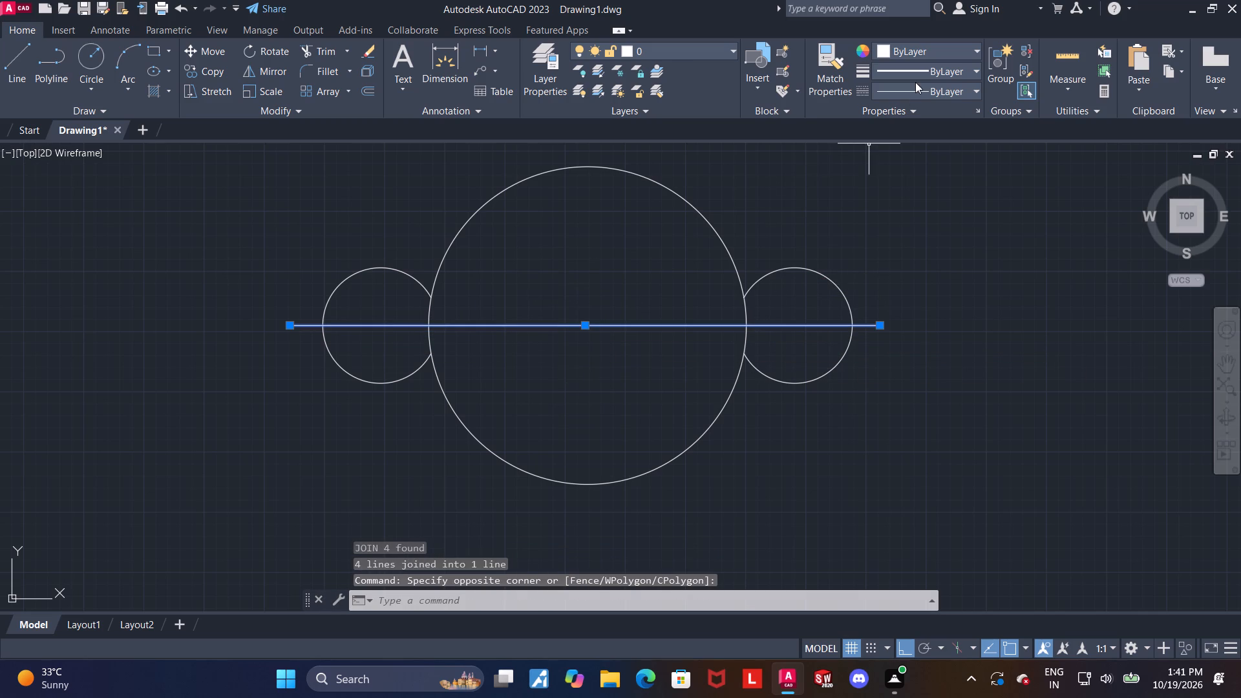
pyautogui.click(915, 94)
pyautogui.click(915, 166)
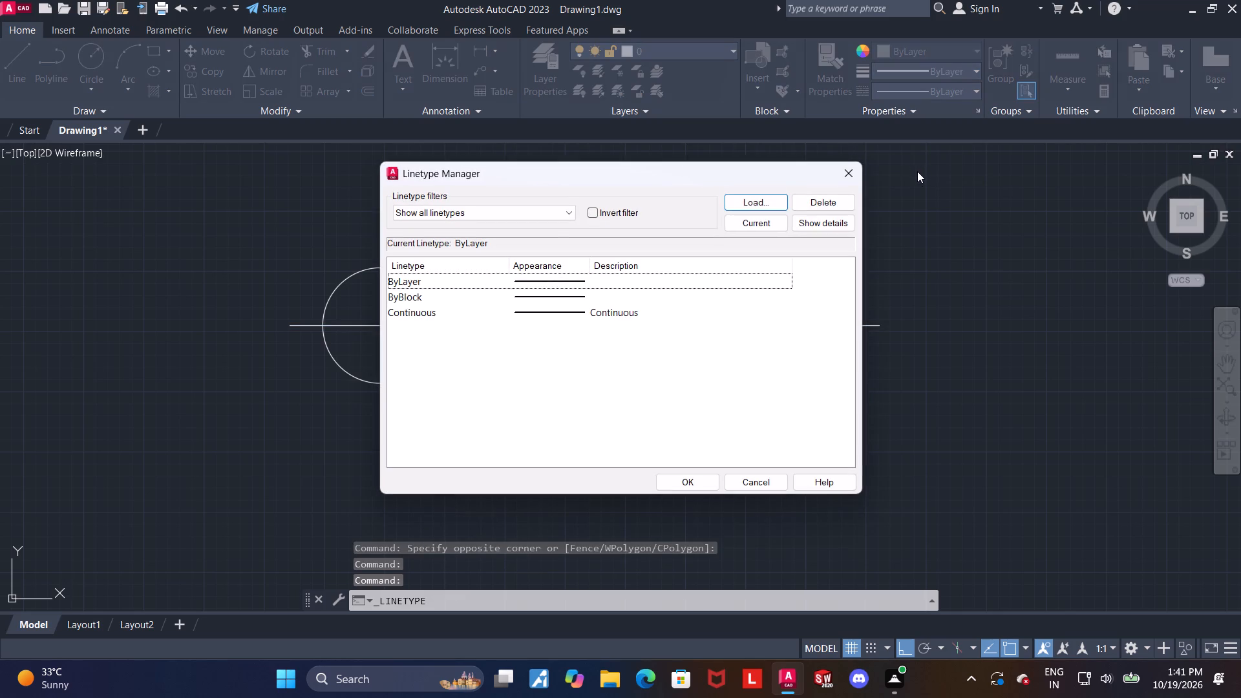
pyautogui.click(754, 200)
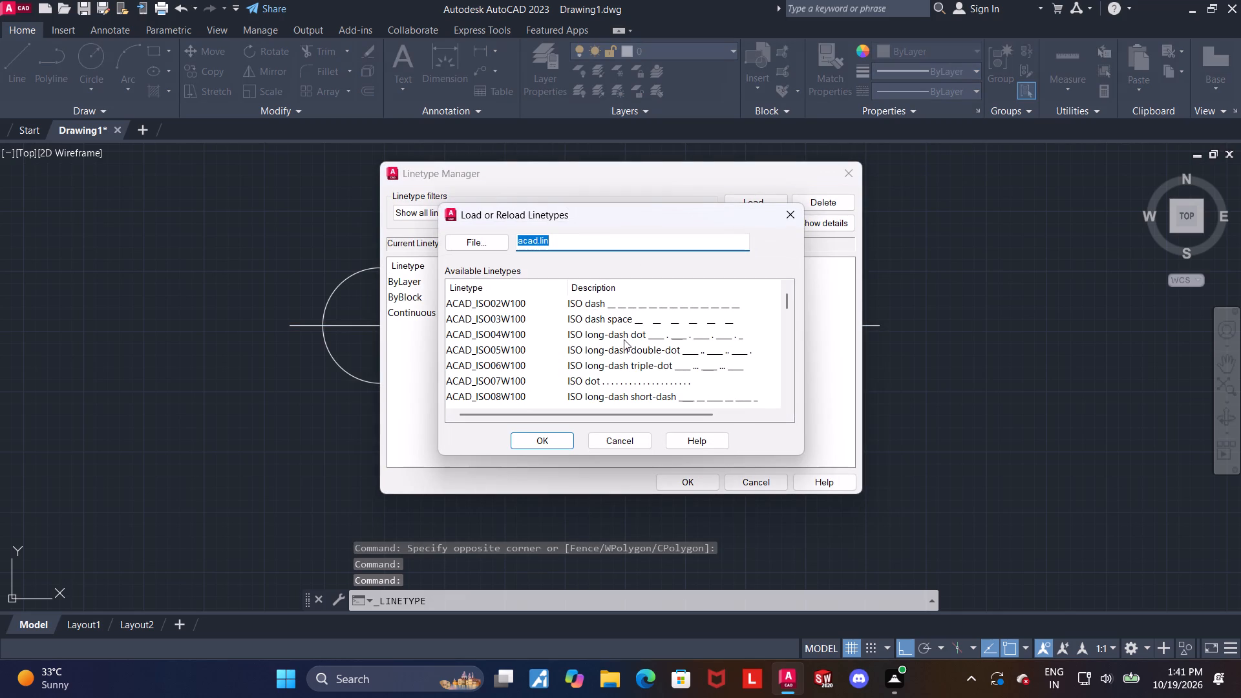
pyautogui.doubleClick(624, 339)
pyautogui.click(679, 476)
# Give the joined horizontal line the ACAD_ISO04W100 linetype and the colour cyan.
pyautogui.click(616, 335)
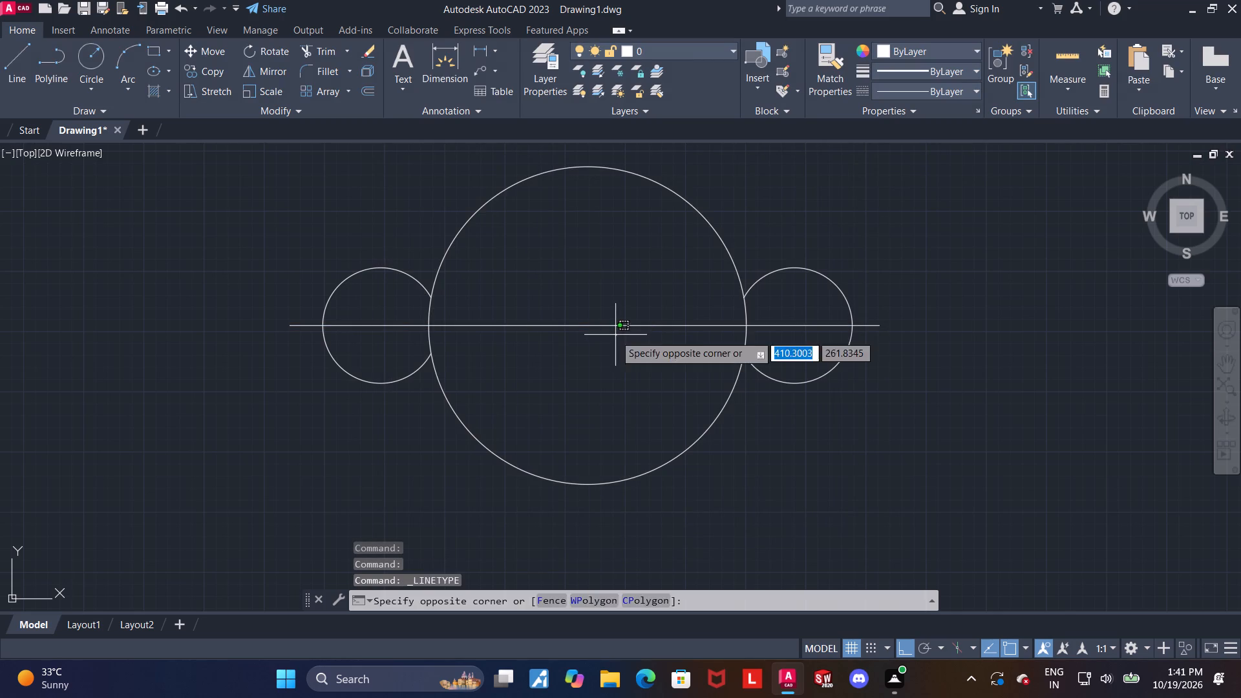
pyautogui.click(605, 315)
pyautogui.click(942, 92)
pyautogui.click(948, 141)
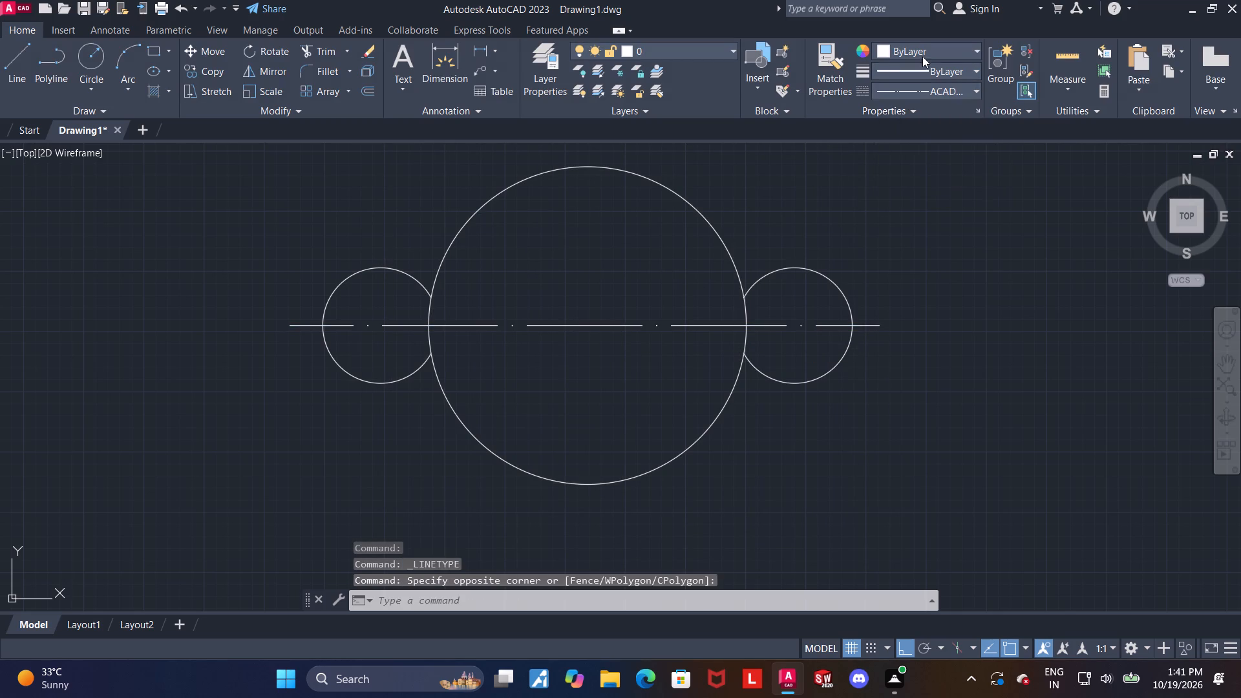
pyautogui.click(919, 48)
pyautogui.click(928, 210)
pyautogui.press('Escape')
# Draw a vertical line aligned with the large circle's centre, running from above the circle to below it.
pyautogui.scroll(-1, 648, 310)
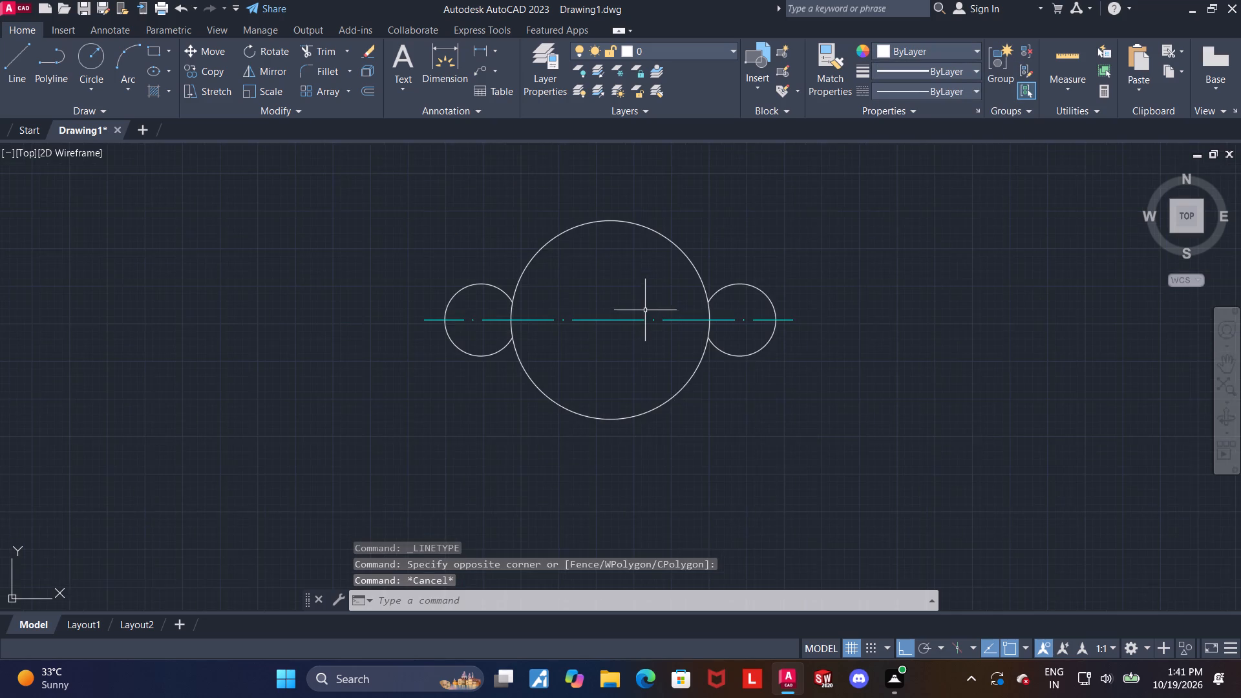
pyautogui.moveTo(620, 321); pyautogui.dragTo(549, 335, button='middle')
pyautogui.click(14, 64)
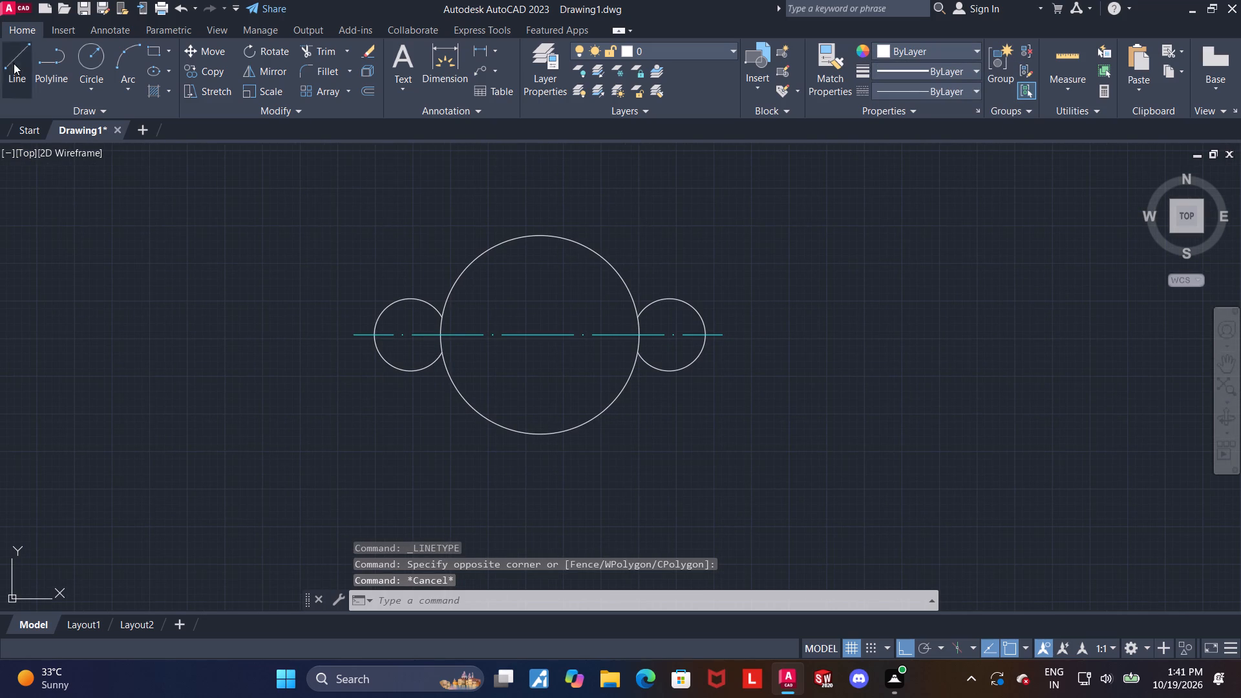
pyautogui.scroll(-1, 522, 363)
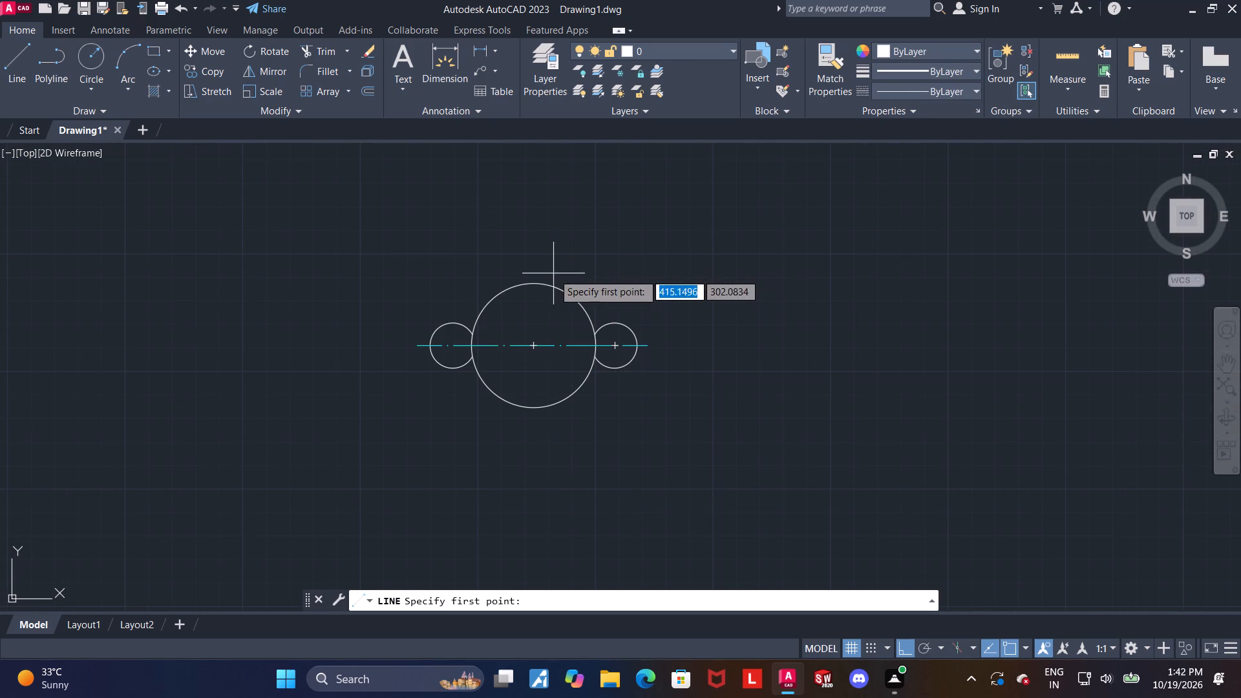
pyautogui.click(531, 227)
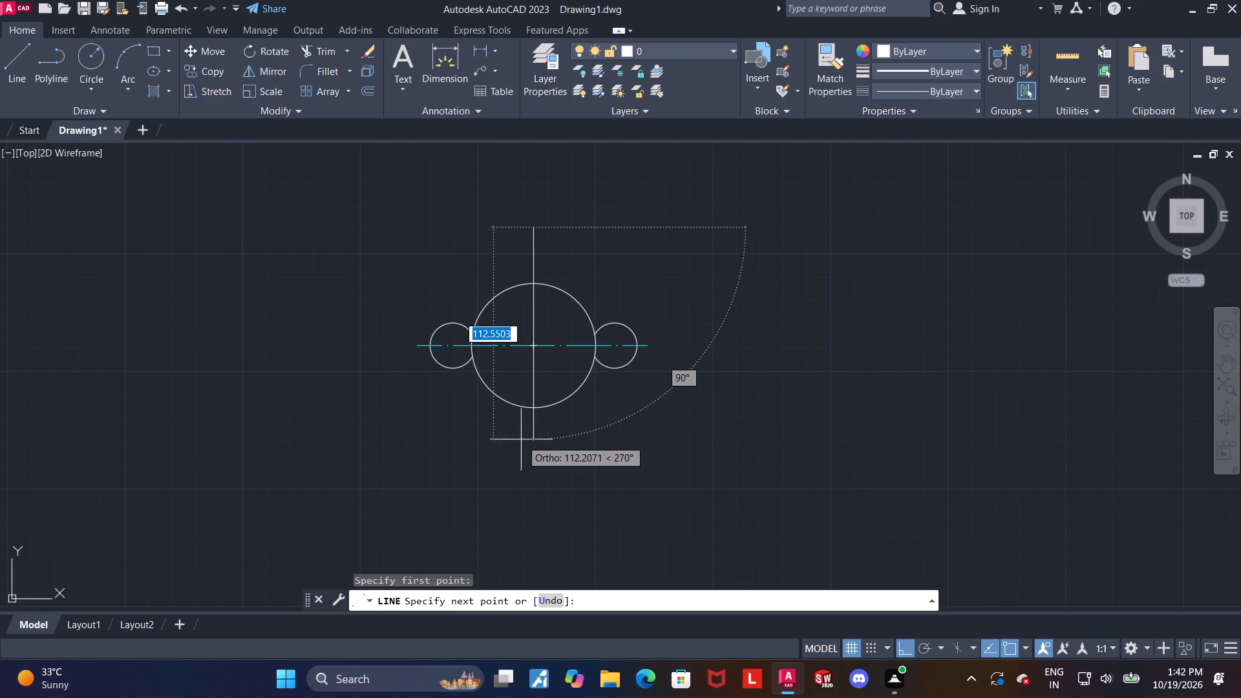
pyautogui.click(517, 492)
pyautogui.press('Escape')
pyautogui.press('Escape')
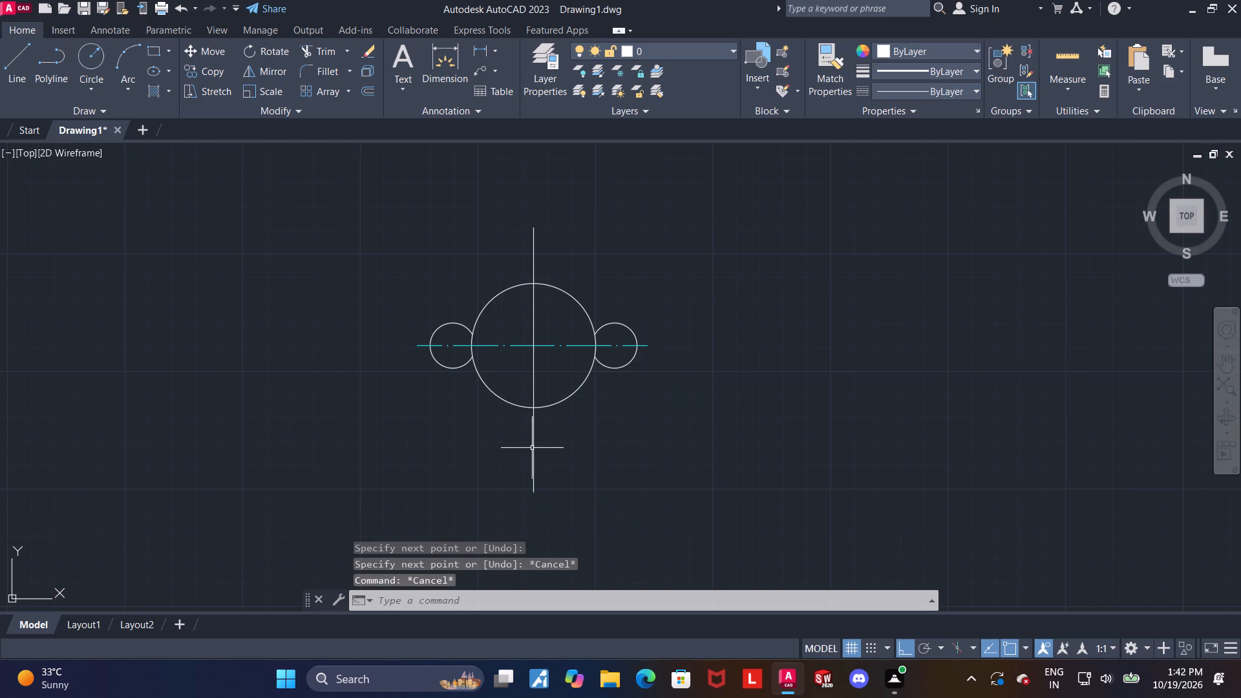
# Give the vertical line the ACAD_ISO04W100 linetype and the colour cyan.
pyautogui.click(533, 448)
pyautogui.click(933, 84)
pyautogui.click(931, 141)
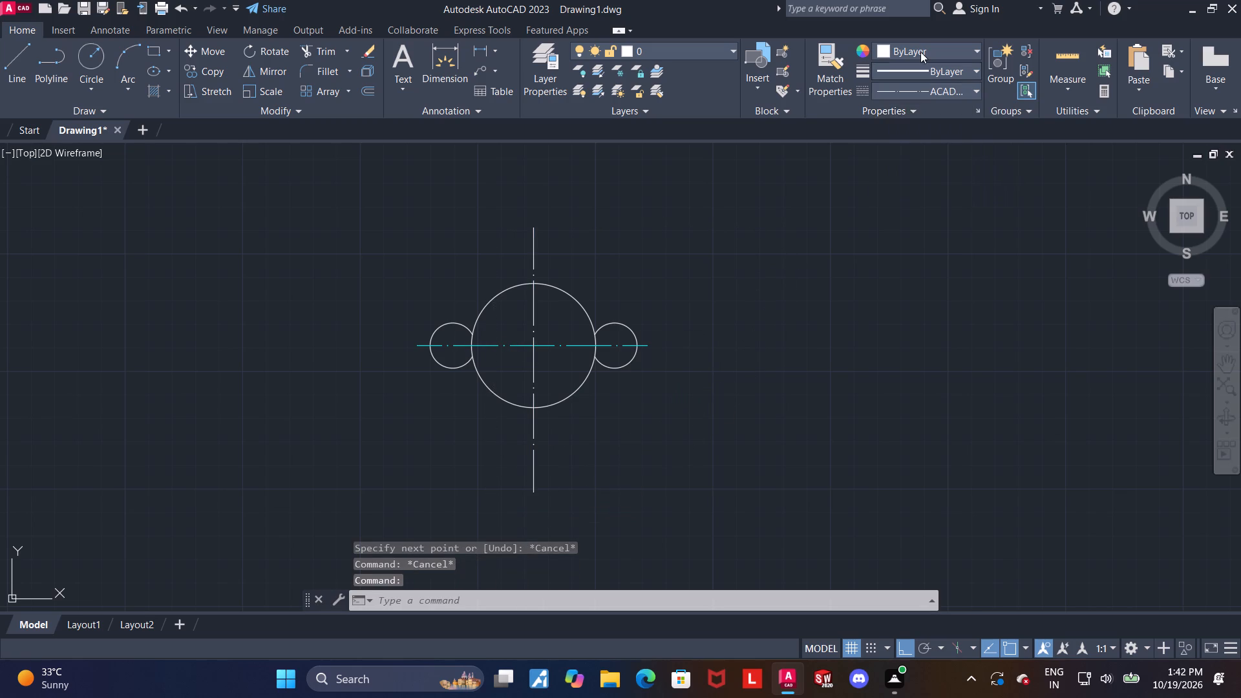
pyautogui.click(920, 52)
pyautogui.click(931, 200)
pyautogui.press('Escape')
# Draw a circle of diameter 12 centred on the left lobe's centre.
pyautogui.scroll(1, 619, 336)
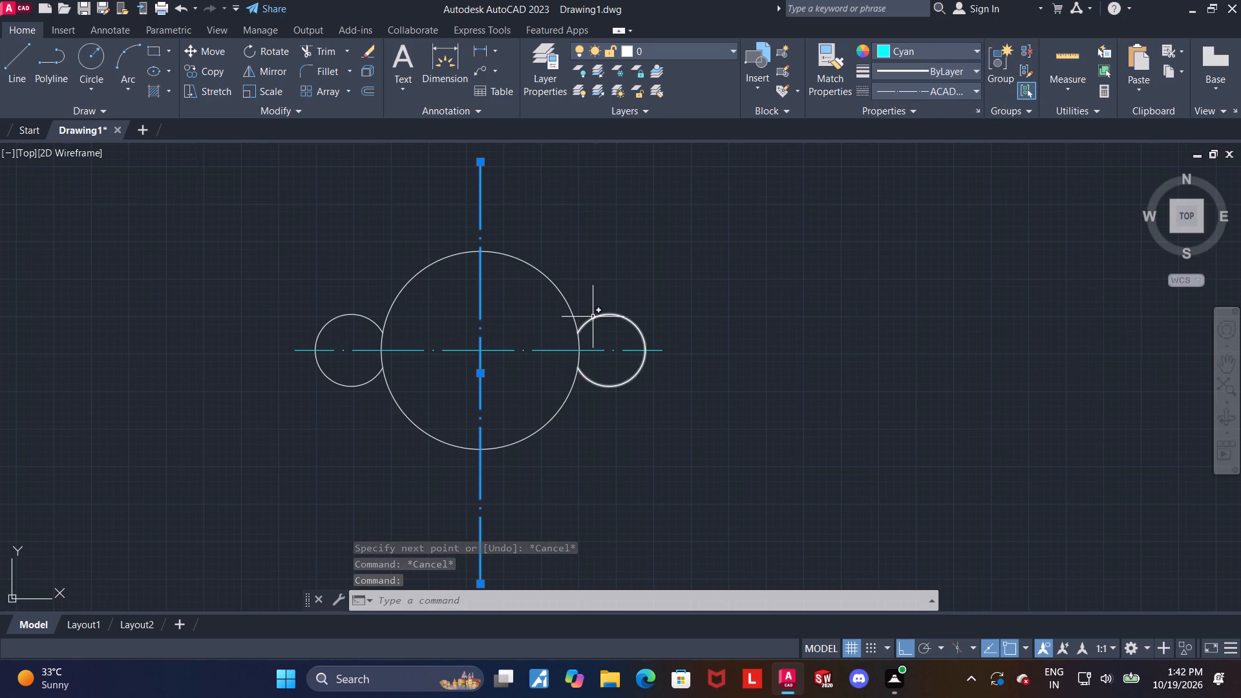
pyautogui.scroll(1, 469, 351)
pyautogui.click(90, 48)
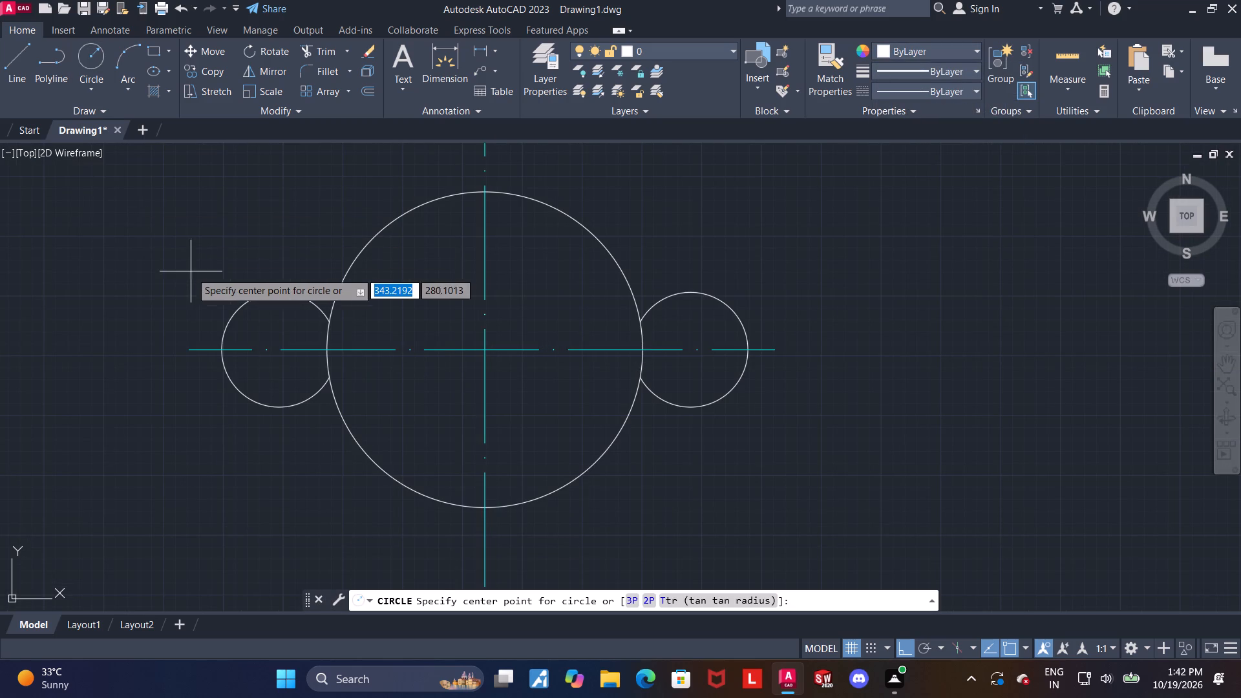
pyautogui.scroll(2, 195, 282)
pyautogui.click(405, 456)
pyautogui.scroll(-1, 405, 456)
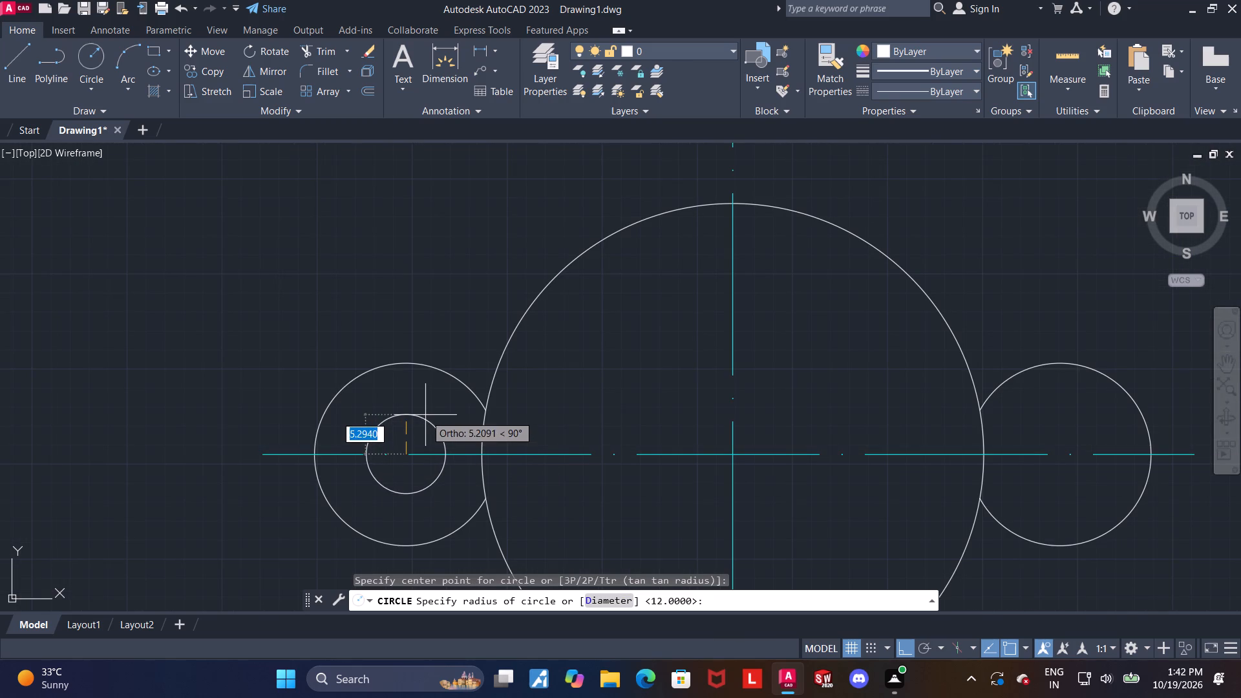
pyautogui.press('d')
pyautogui.press('Return')
pyautogui.write('21')
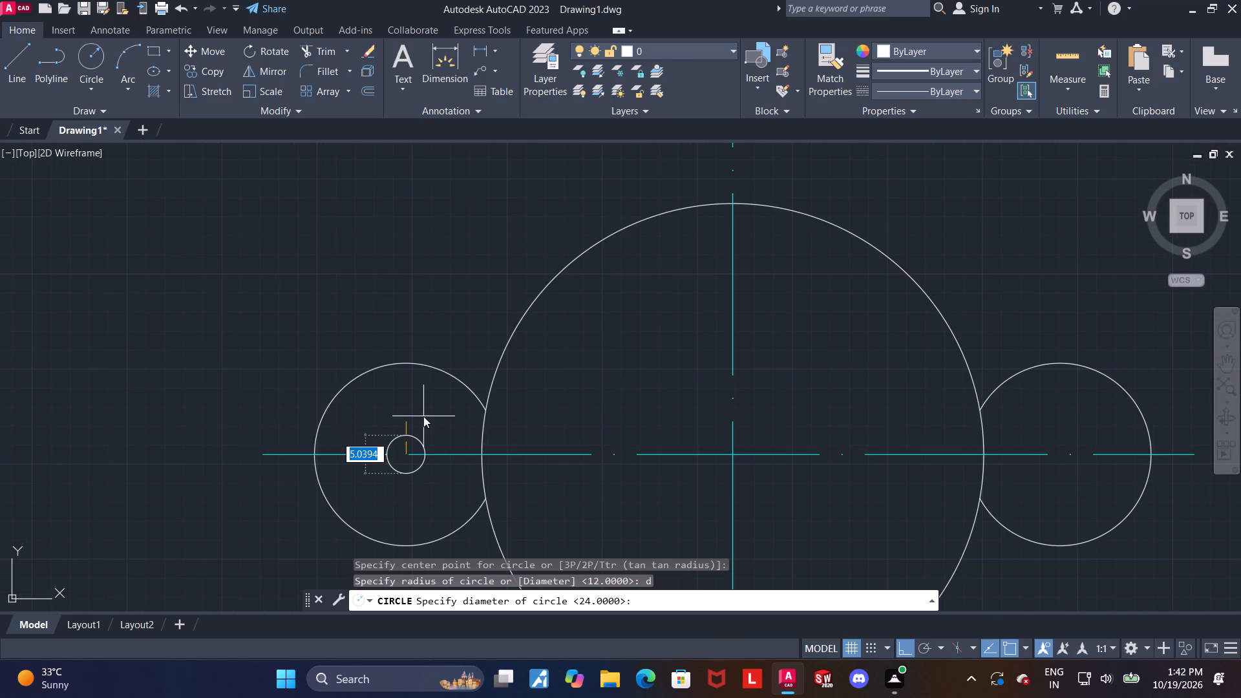
pyautogui.press('BackSpace')
pyautogui.press('BackSpace')
pyautogui.write('12')
pyautogui.press('Return')
pyautogui.press('Escape')
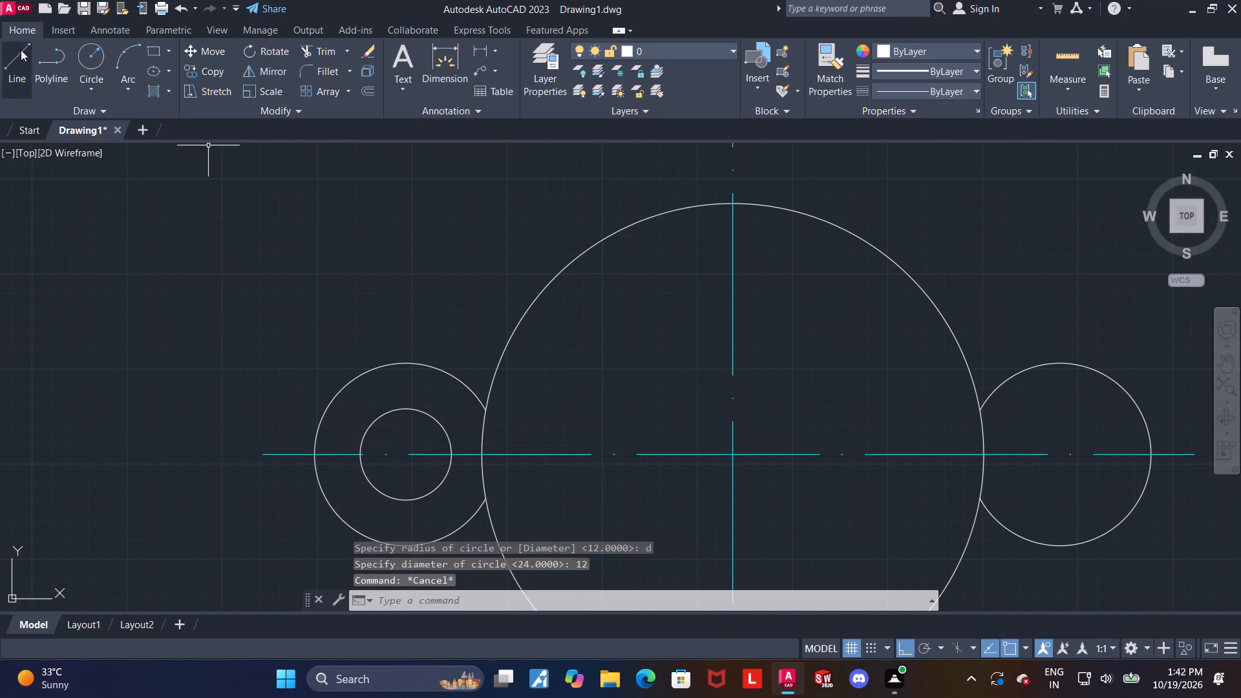
# Draw a circle of diameter 12 centred on the right lobe's centre.
pyautogui.click(88, 47)
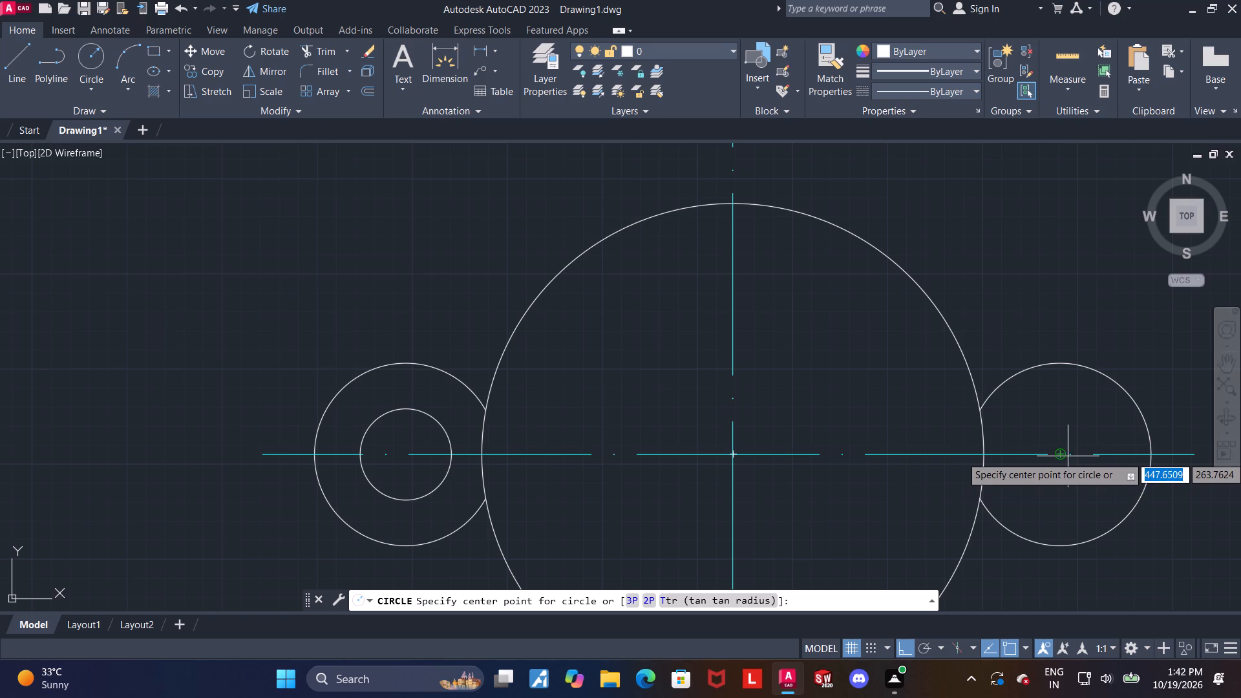
pyautogui.click(1059, 454)
pyautogui.press('d')
pyautogui.press('Return')
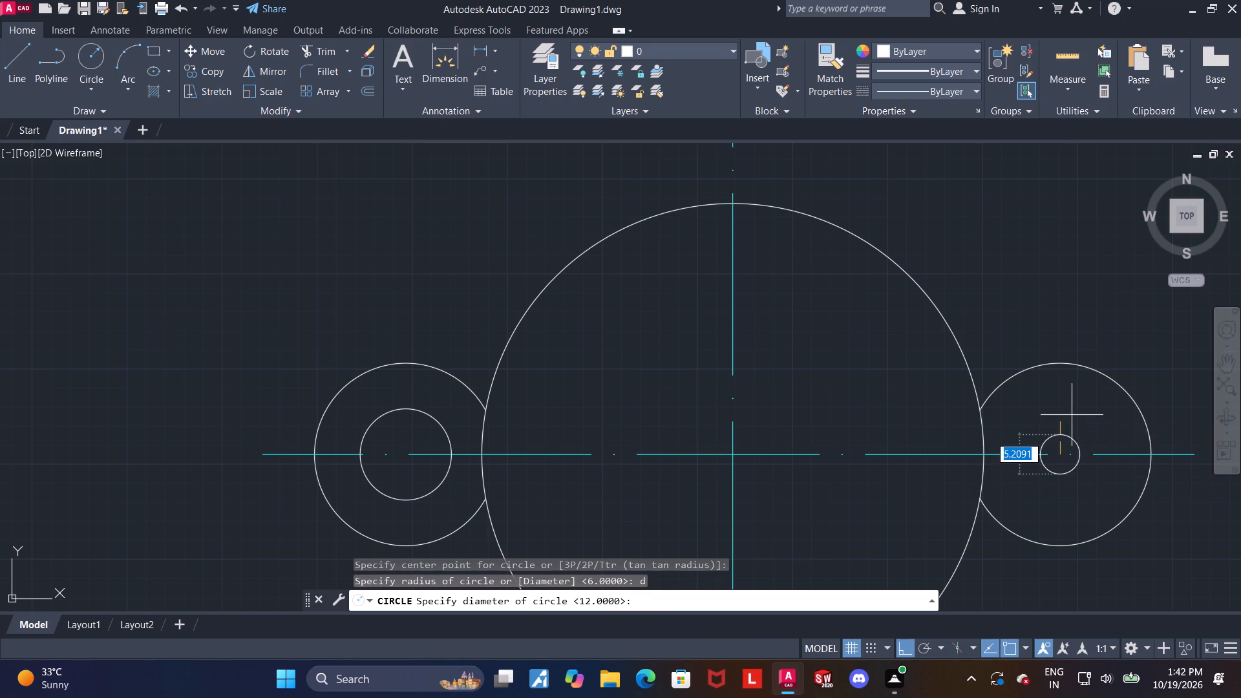
pyautogui.write('12')
pyautogui.press('Return')
pyautogui.press('Escape')
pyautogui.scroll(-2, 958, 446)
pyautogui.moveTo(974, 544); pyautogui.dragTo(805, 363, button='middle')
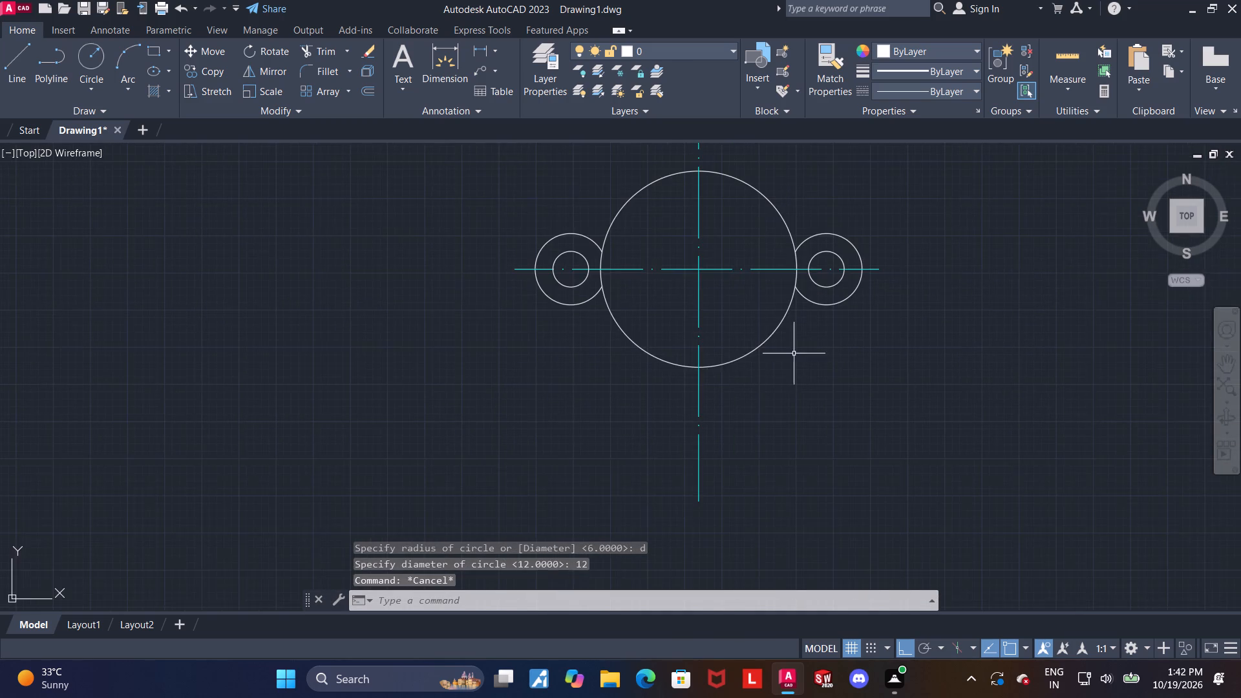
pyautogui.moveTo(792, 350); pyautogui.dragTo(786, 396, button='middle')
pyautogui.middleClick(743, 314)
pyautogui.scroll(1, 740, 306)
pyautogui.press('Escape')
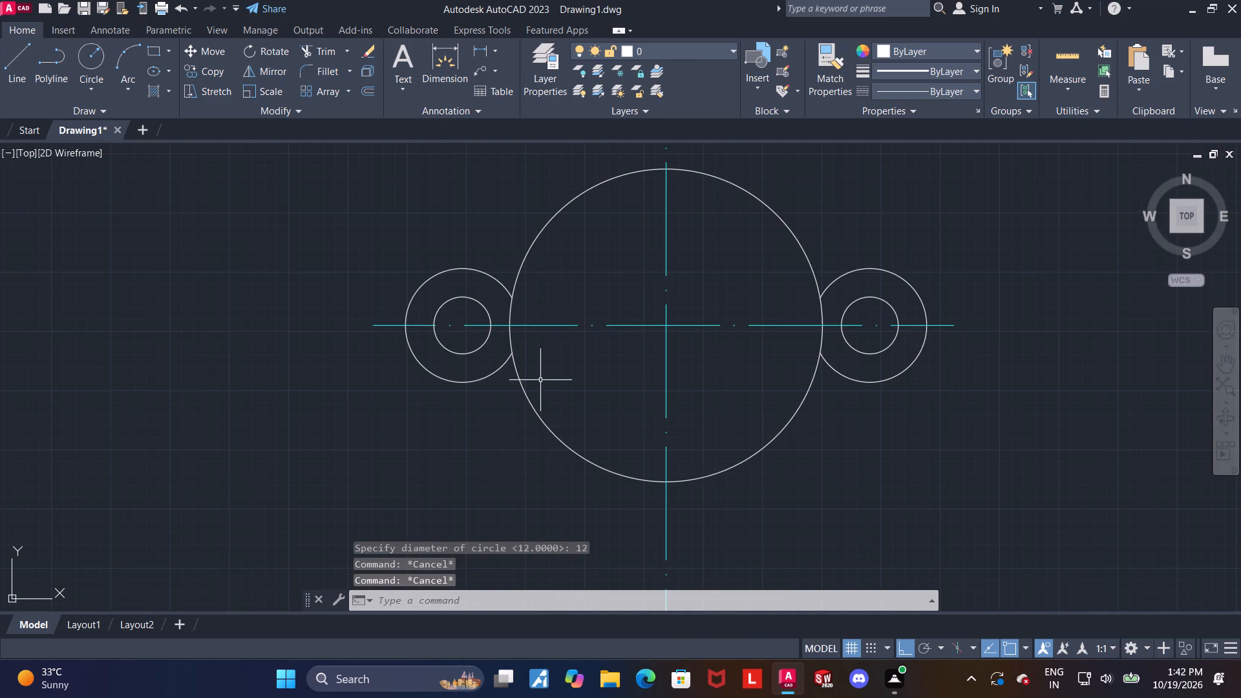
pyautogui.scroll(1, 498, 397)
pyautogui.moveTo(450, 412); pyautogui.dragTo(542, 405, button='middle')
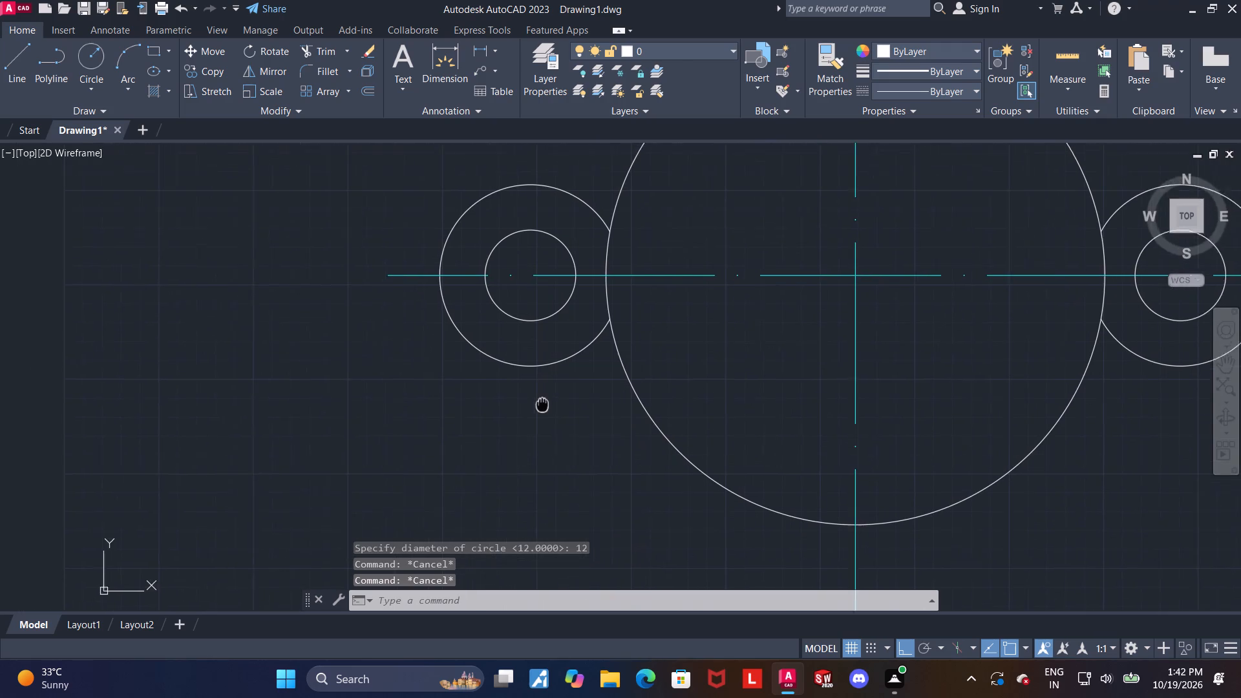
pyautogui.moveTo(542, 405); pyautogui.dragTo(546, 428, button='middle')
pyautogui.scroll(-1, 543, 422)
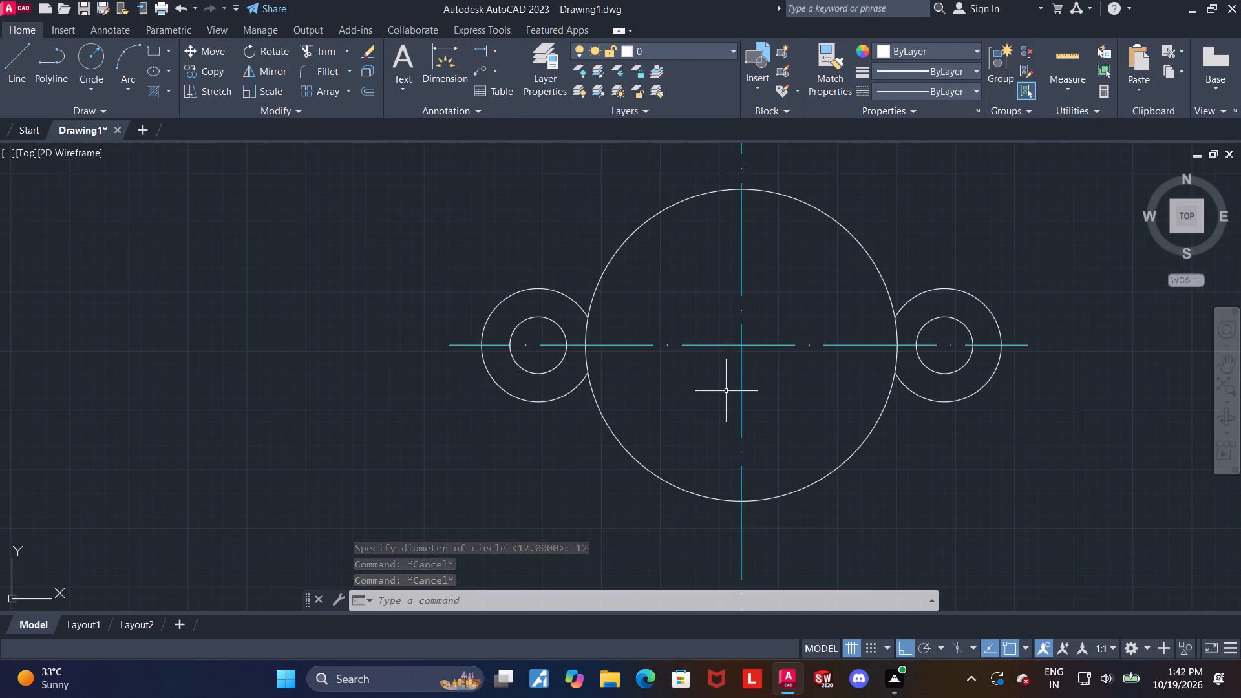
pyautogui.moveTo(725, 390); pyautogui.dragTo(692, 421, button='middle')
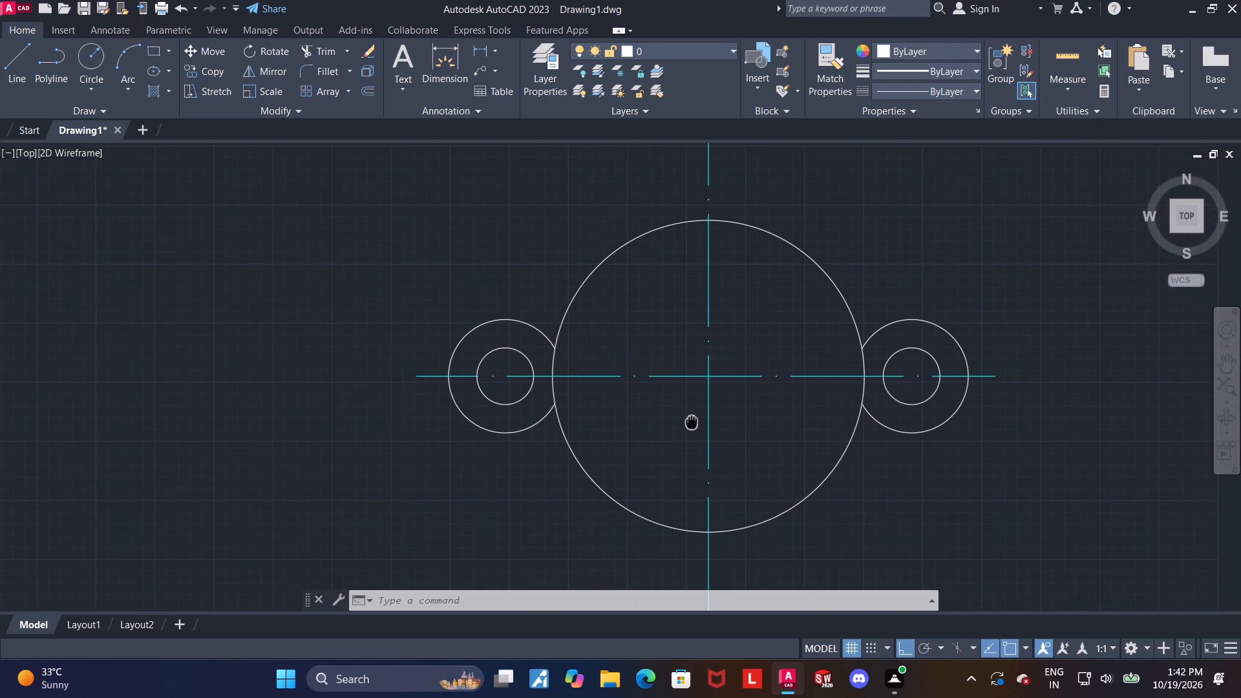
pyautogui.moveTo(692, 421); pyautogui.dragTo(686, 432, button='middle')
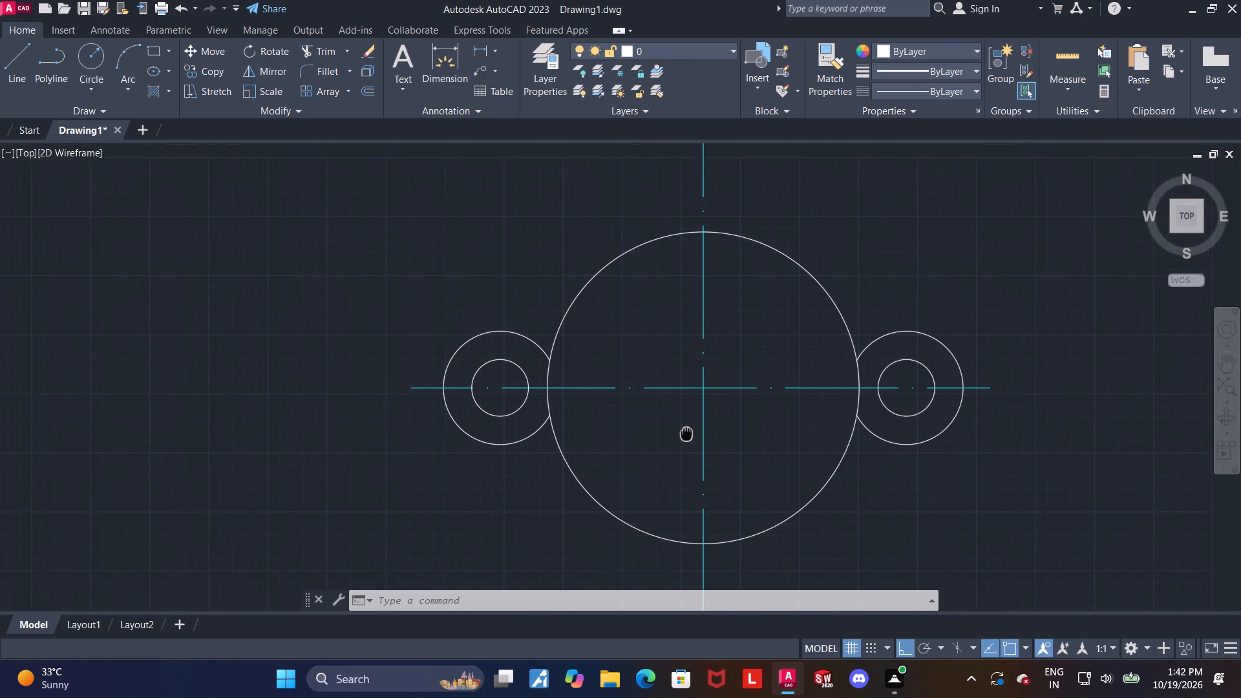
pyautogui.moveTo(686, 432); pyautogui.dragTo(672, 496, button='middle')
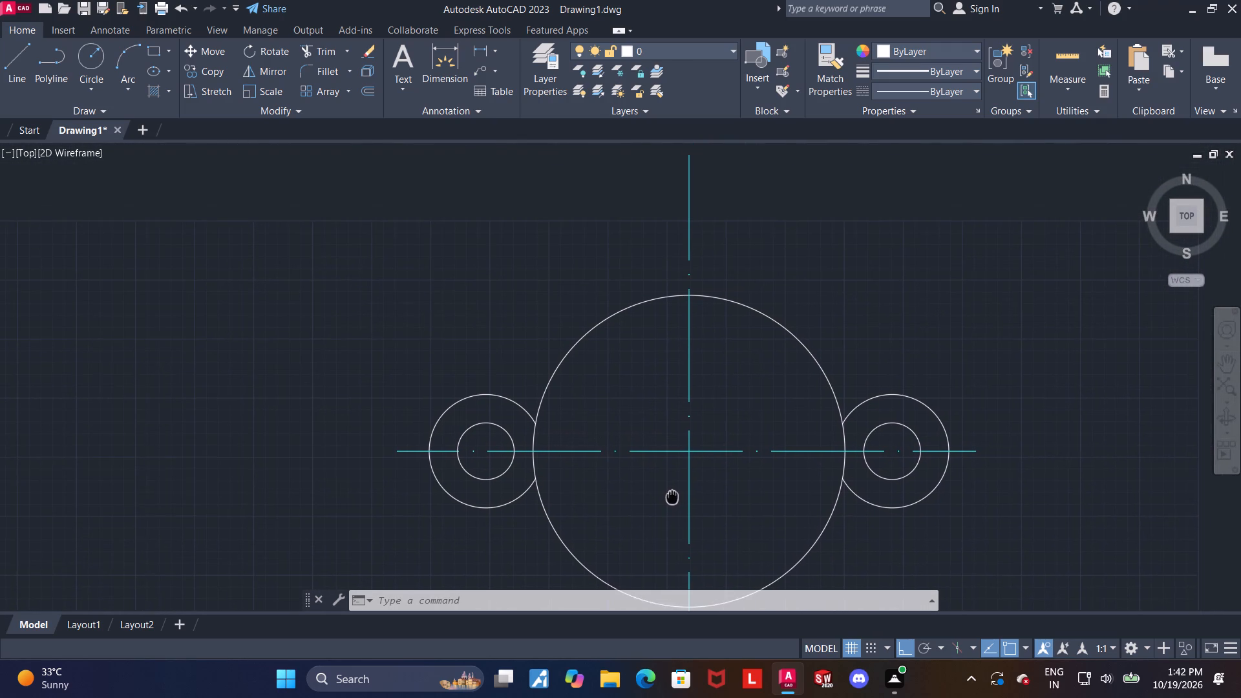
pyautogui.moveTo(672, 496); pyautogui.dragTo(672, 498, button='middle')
# Draw a circle of radius 60 tangent to the upper outer sides of the left and right lobe arcs.
pyautogui.click(94, 89)
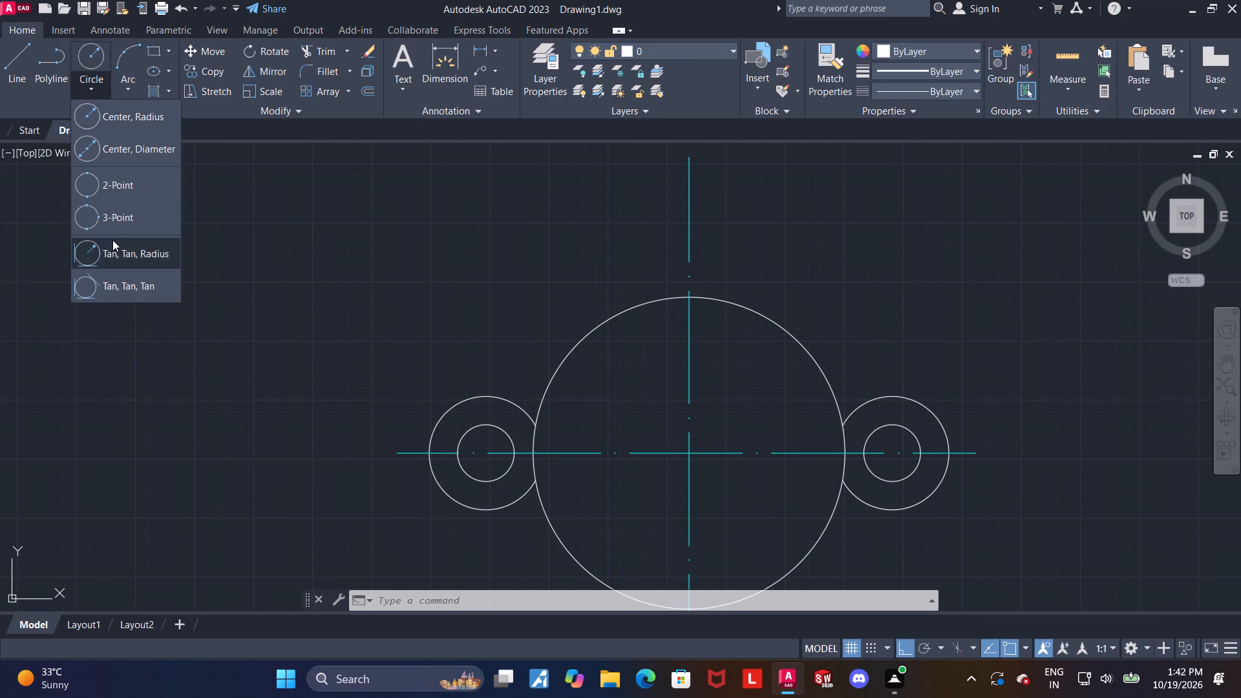
pyautogui.click(113, 244)
pyautogui.click(434, 420)
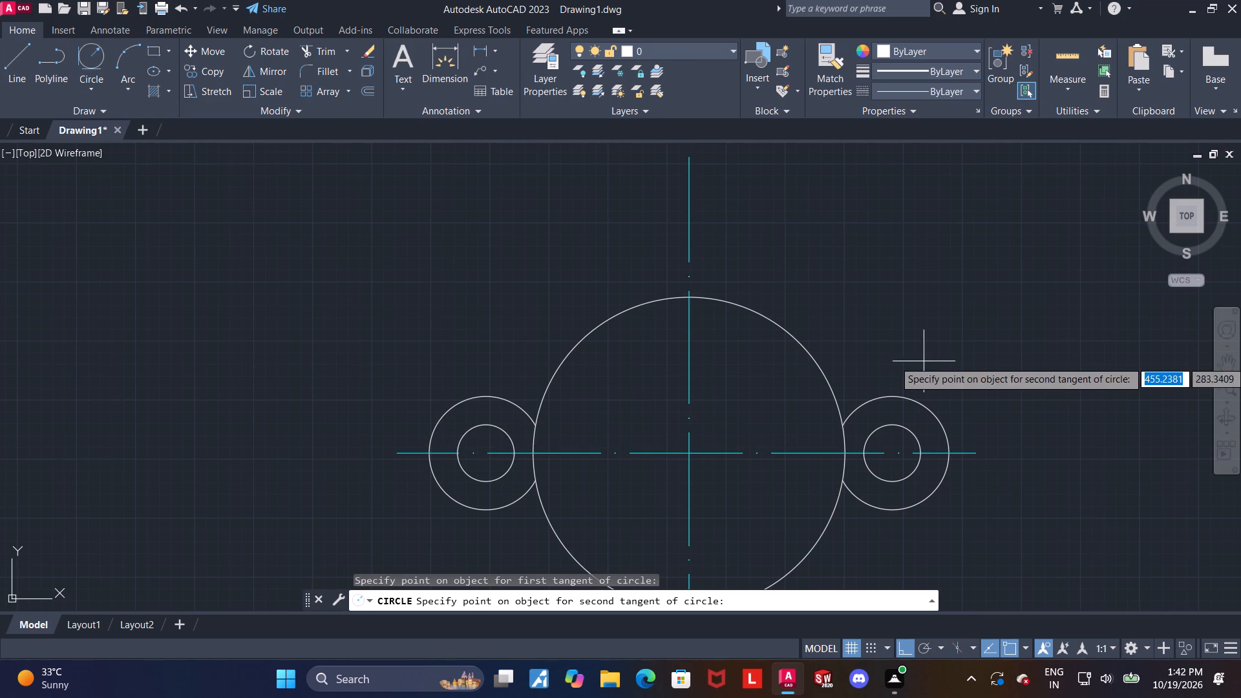
pyautogui.click(935, 418)
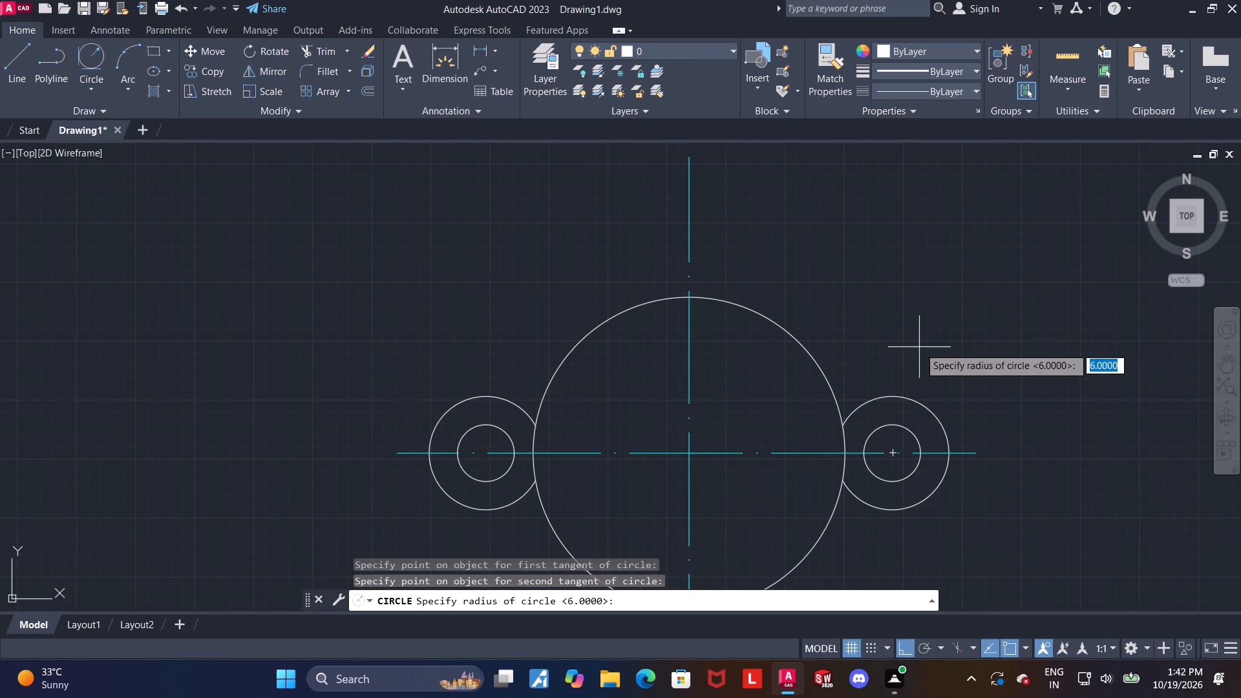
pyautogui.write('60')
pyautogui.press('Return')
pyautogui.press('Escape')
# Trim the radius 60 circle to the upper arc that ends at its tangent points on the two lobes.
pyautogui.moveTo(895, 319); pyautogui.dragTo(851, 201, button='middle')
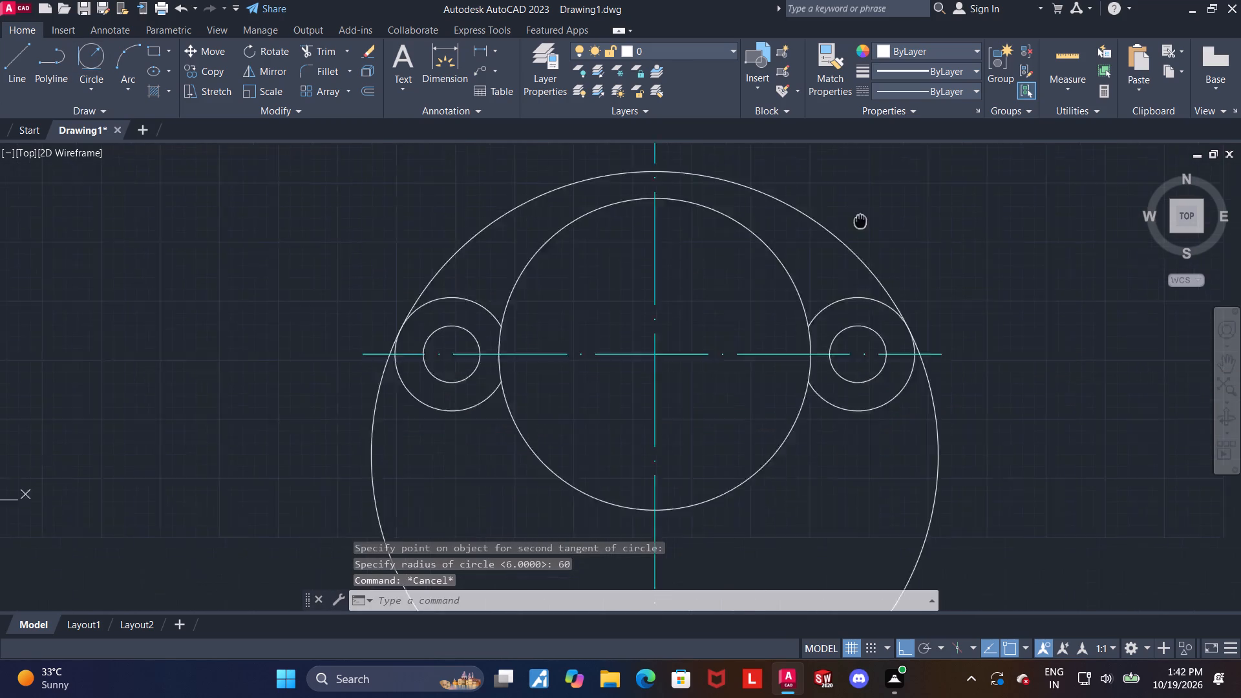
pyautogui.moveTo(851, 201); pyautogui.dragTo(822, 122, button='middle')
pyautogui.click(307, 52)
pyautogui.moveTo(382, 393); pyautogui.dragTo(83, 441)
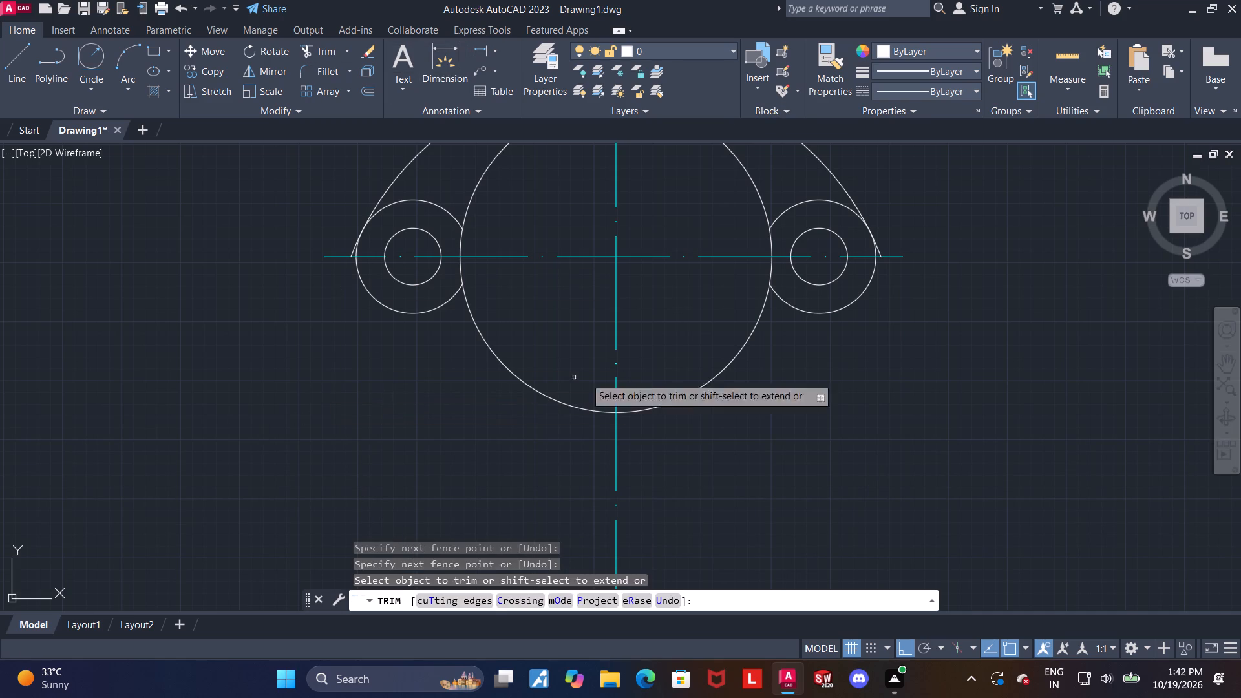
pyautogui.scroll(1, 328, 227)
pyautogui.click(364, 265)
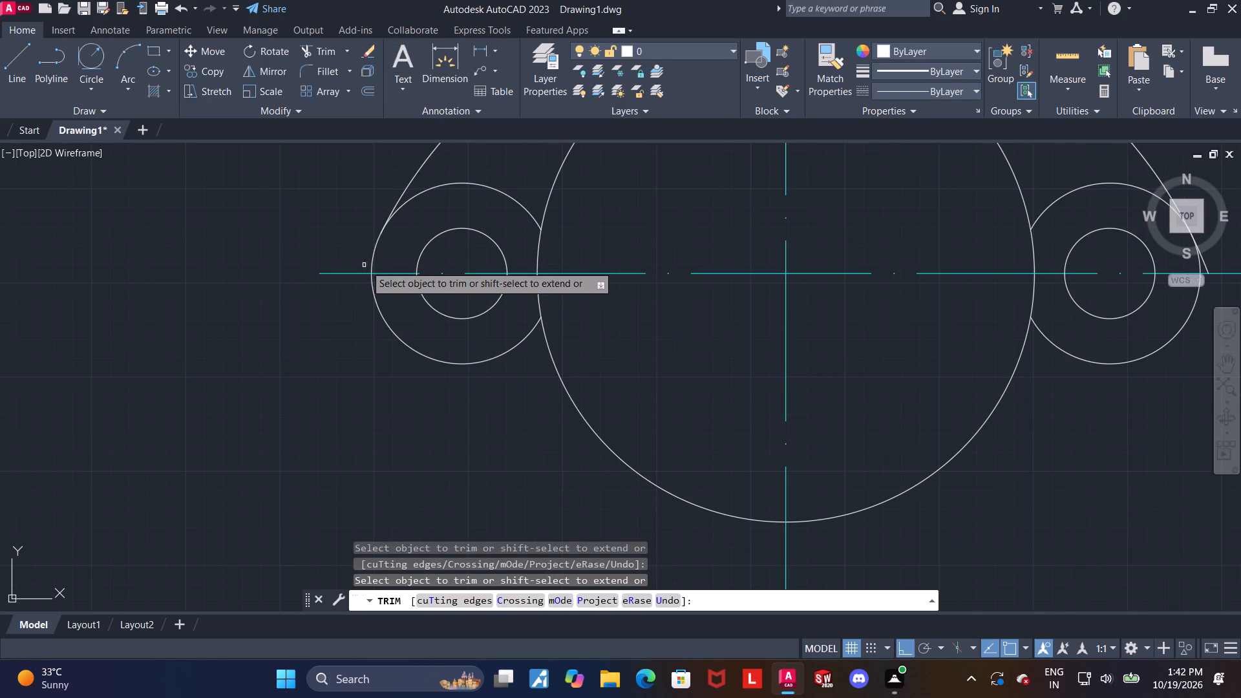
pyautogui.scroll(-2, 594, 290)
pyautogui.scroll(3, 862, 255)
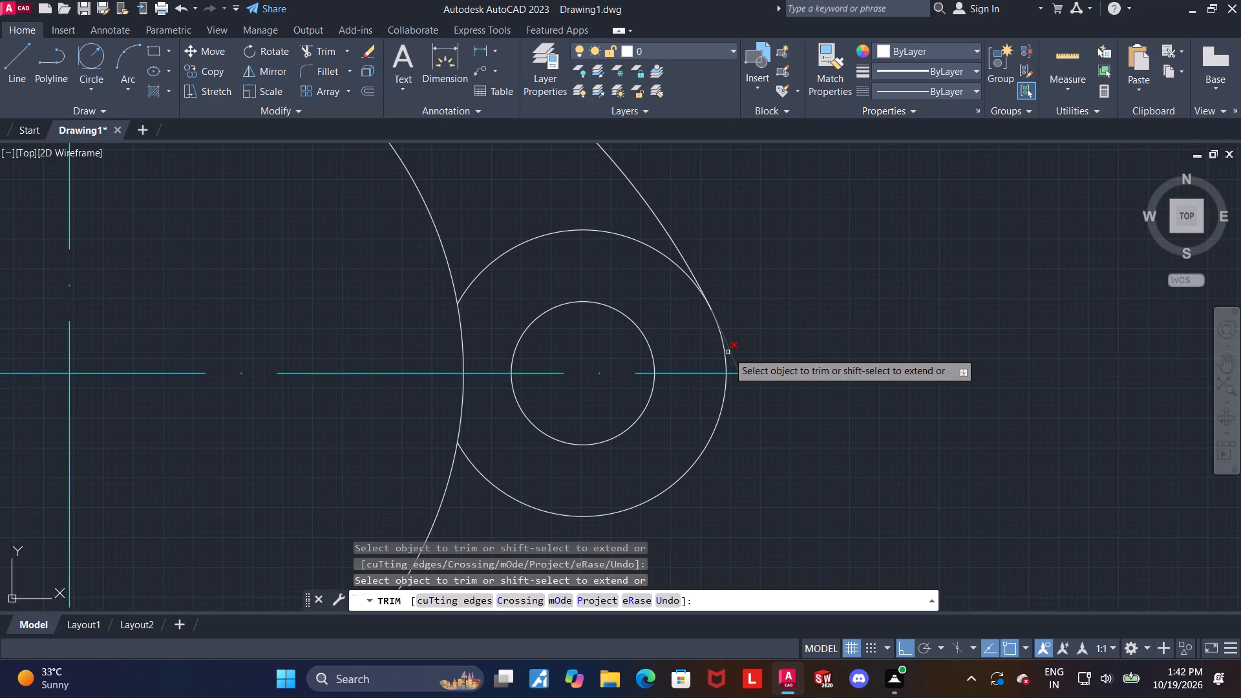
pyautogui.click(728, 352)
# Trim away the upper portions of both lobe arcs lying inside the radius 60 outer arc.
pyautogui.scroll(-1, 728, 352)
pyautogui.moveTo(646, 297); pyautogui.dragTo(632, 249)
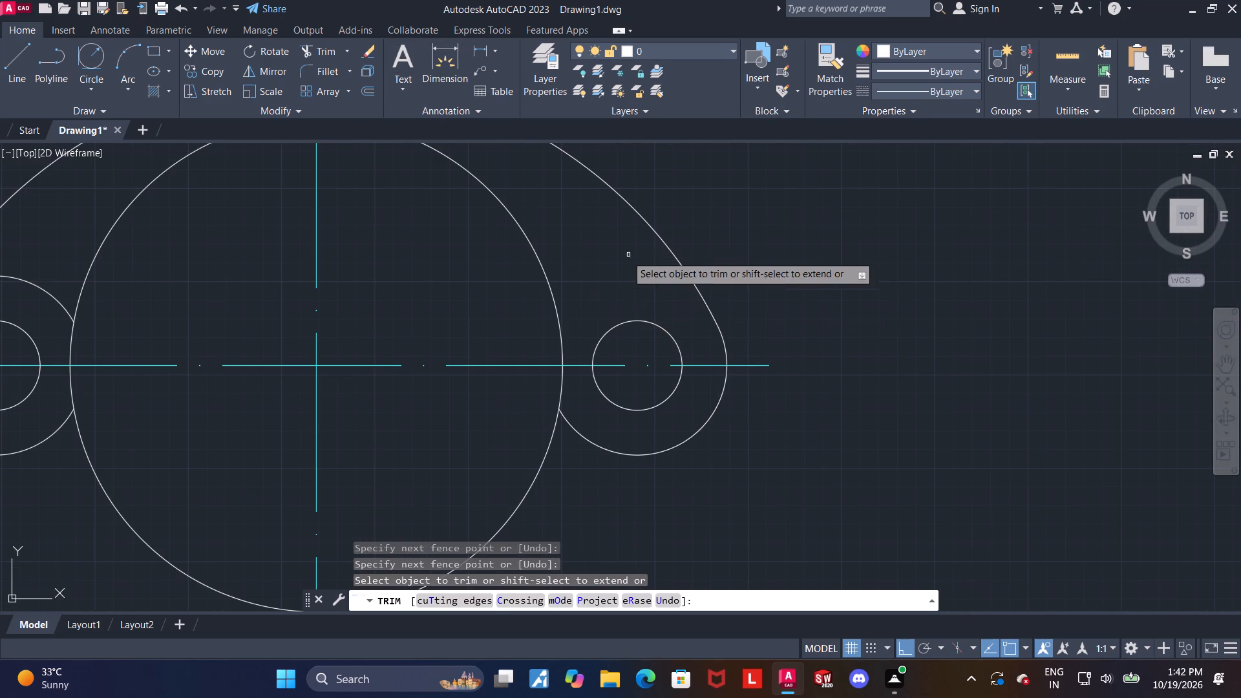
pyautogui.scroll(-1, 580, 259)
pyautogui.moveTo(220, 281); pyautogui.dragTo(240, 242)
pyautogui.scroll(-1, 317, 298)
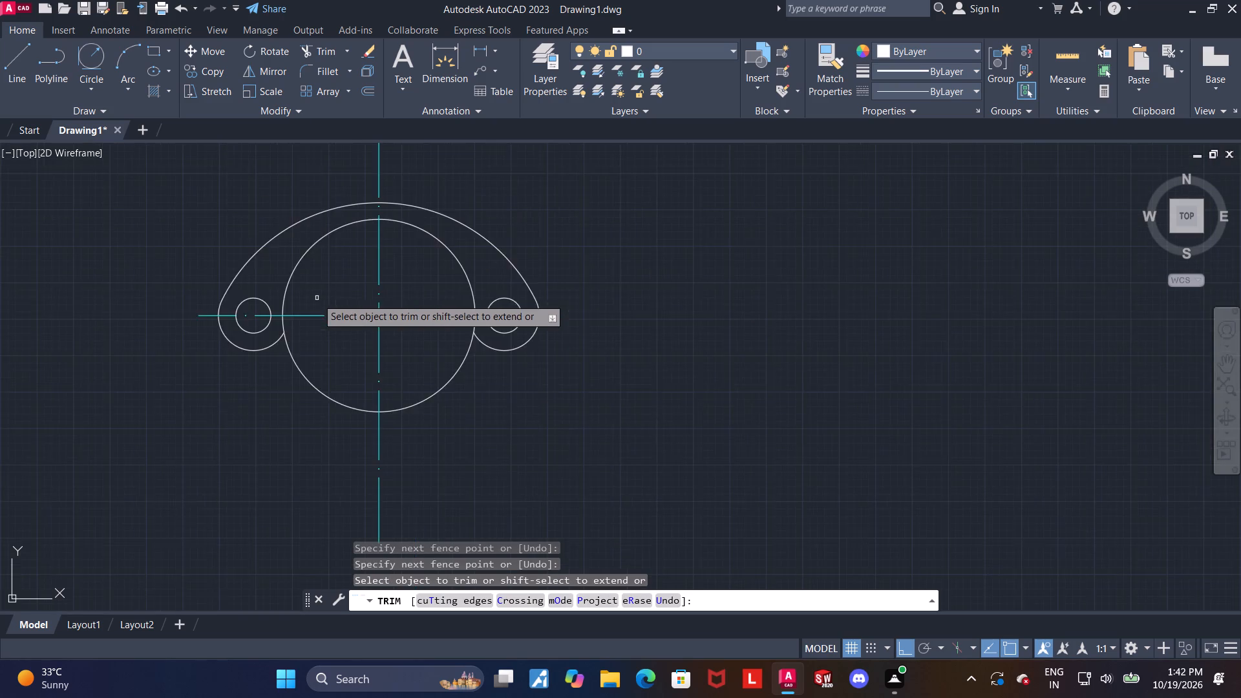
pyautogui.moveTo(317, 298); pyautogui.dragTo(474, 270, button='middle')
pyautogui.scroll(1, 424, 340)
pyautogui.press('Escape')
pyautogui.press('Escape')
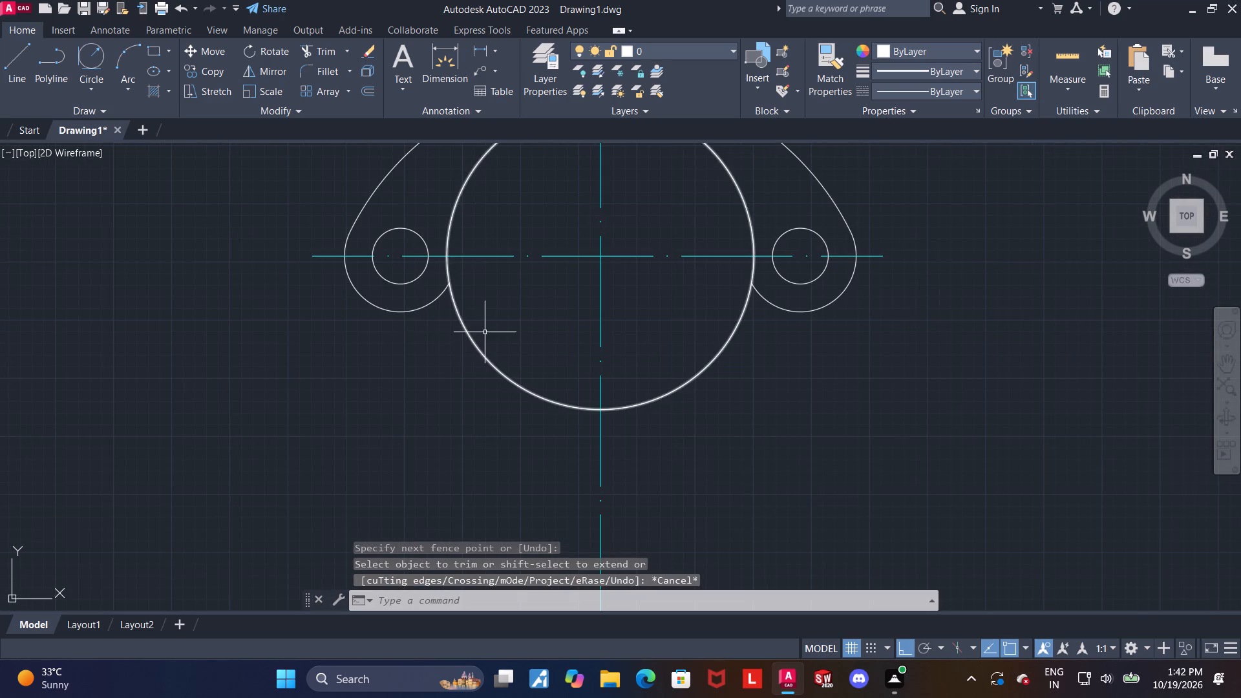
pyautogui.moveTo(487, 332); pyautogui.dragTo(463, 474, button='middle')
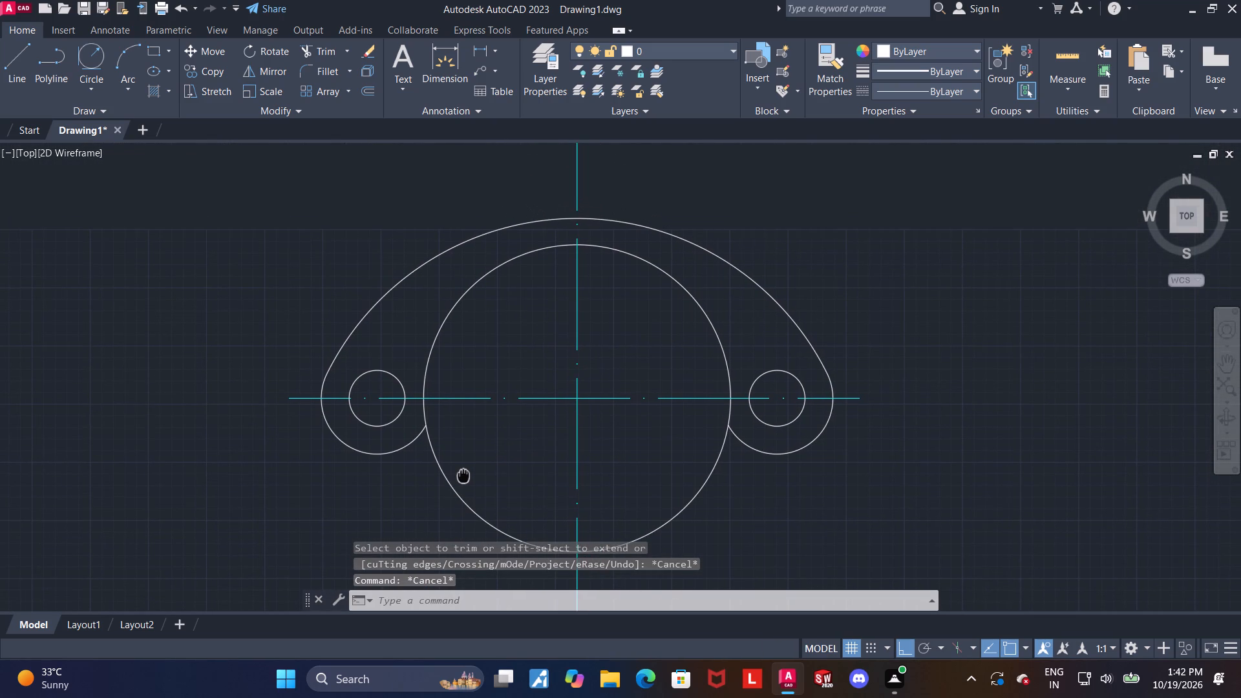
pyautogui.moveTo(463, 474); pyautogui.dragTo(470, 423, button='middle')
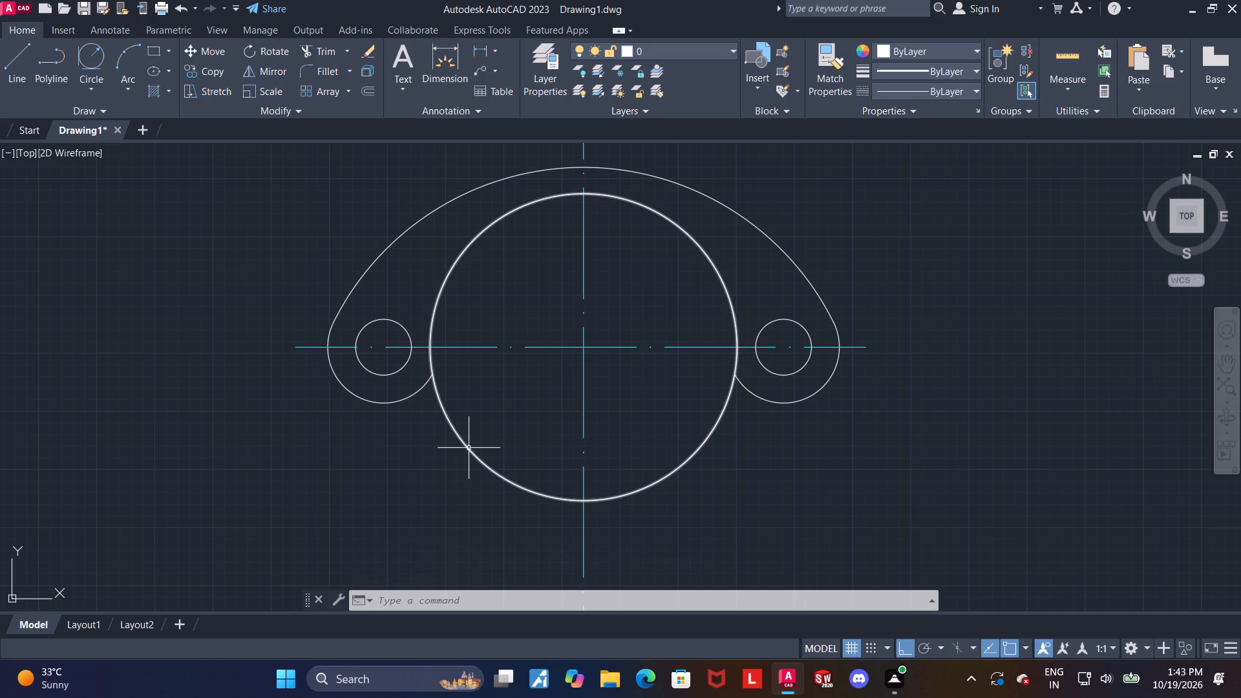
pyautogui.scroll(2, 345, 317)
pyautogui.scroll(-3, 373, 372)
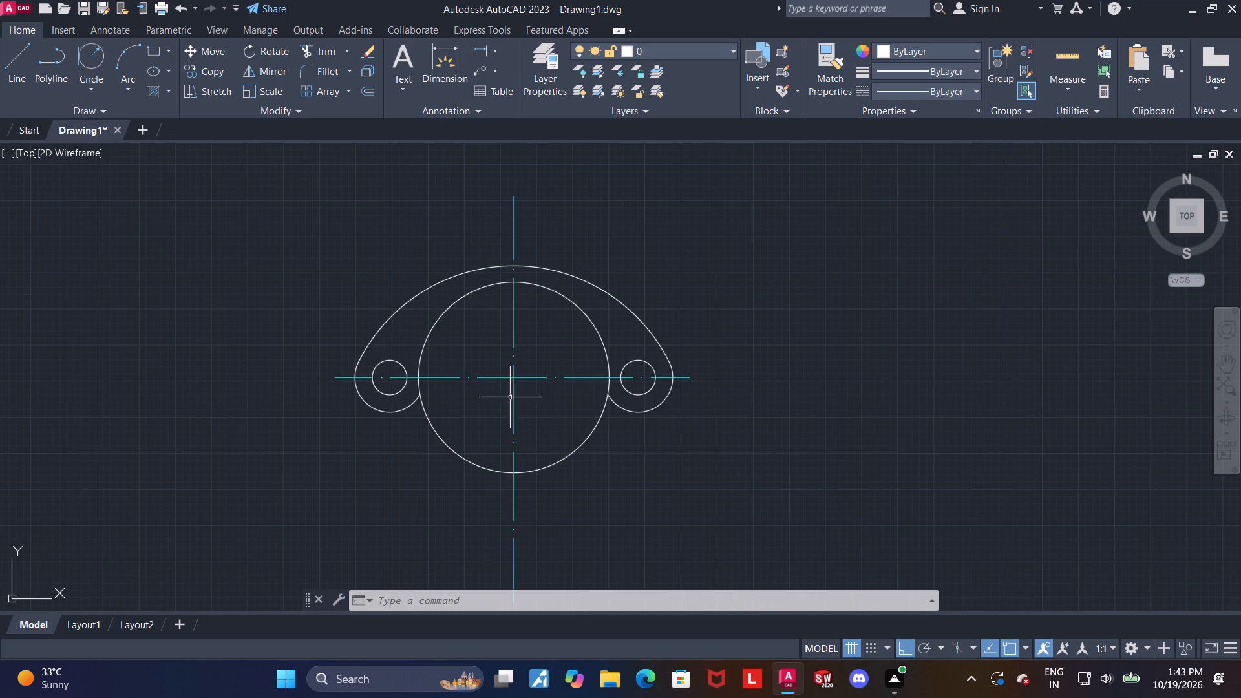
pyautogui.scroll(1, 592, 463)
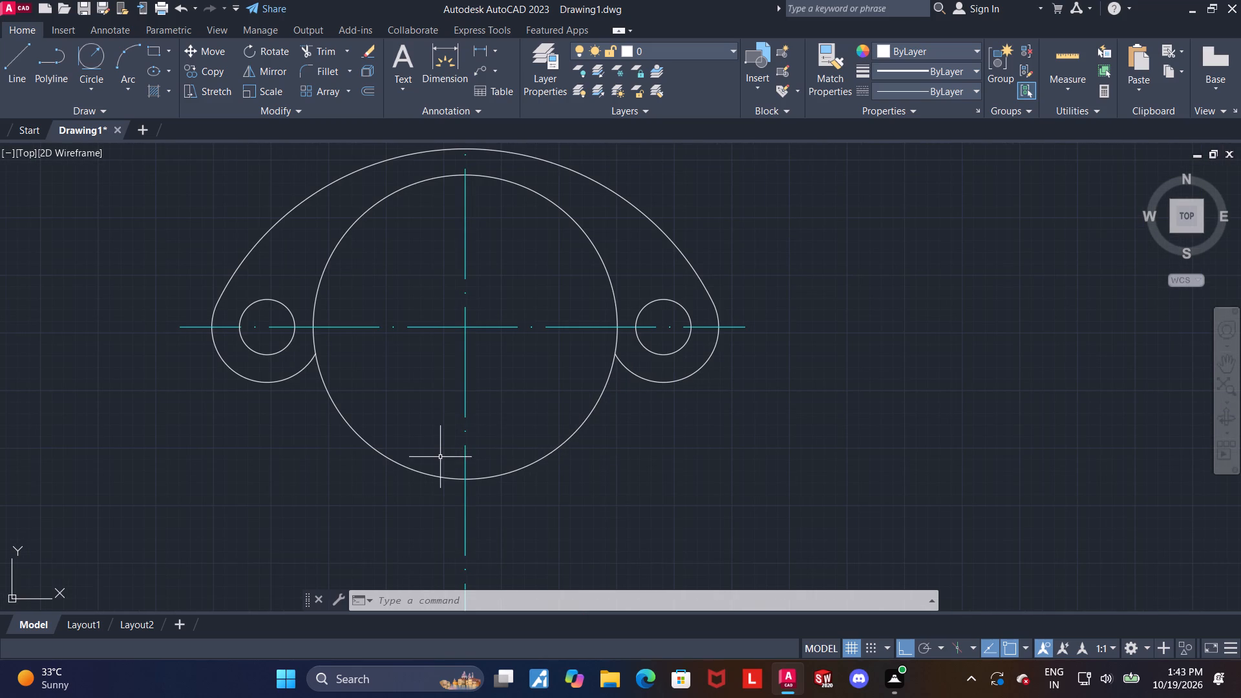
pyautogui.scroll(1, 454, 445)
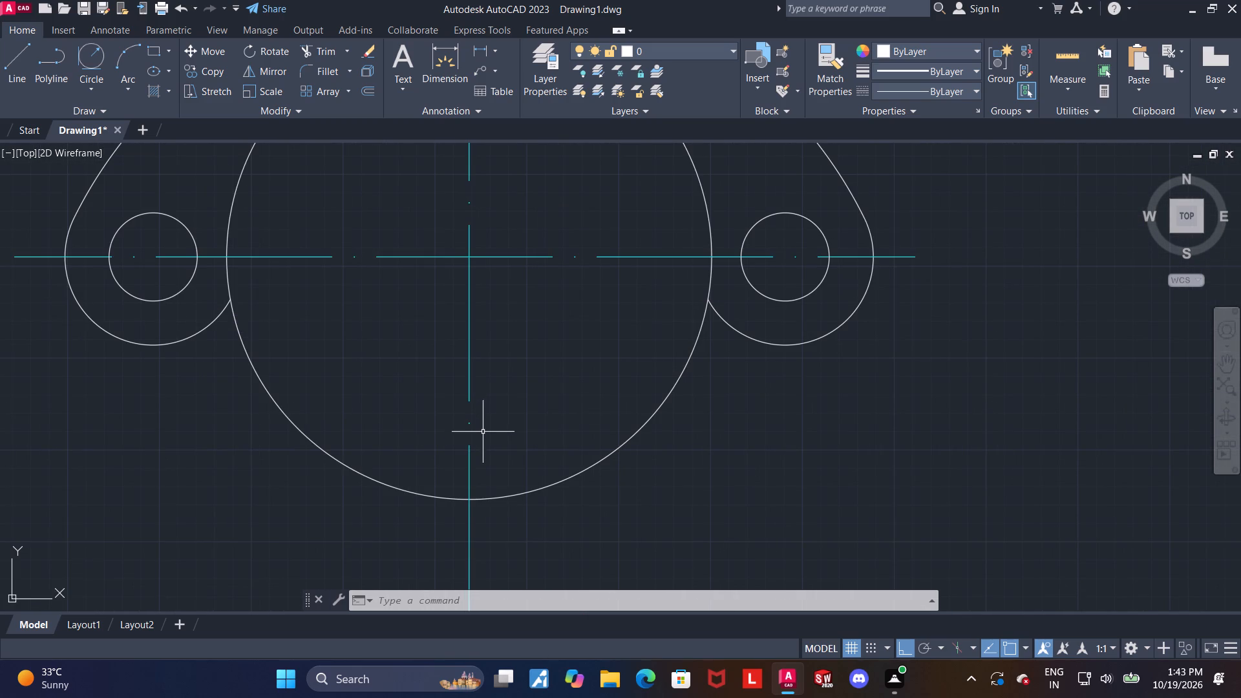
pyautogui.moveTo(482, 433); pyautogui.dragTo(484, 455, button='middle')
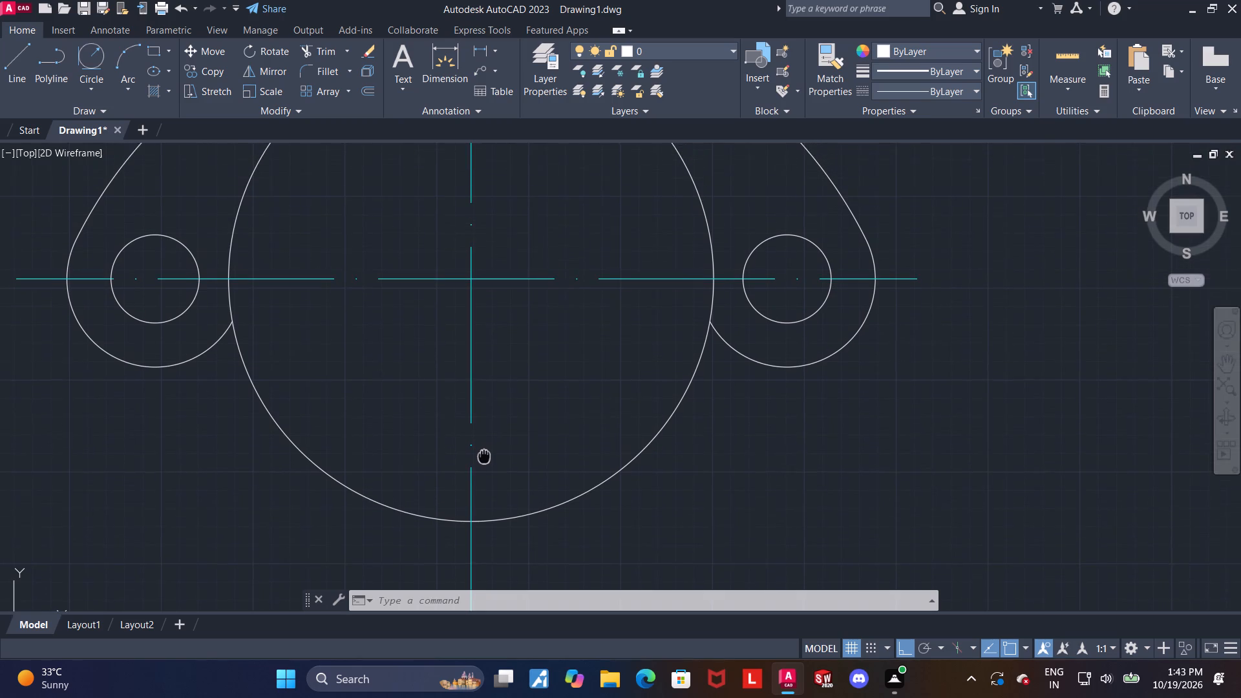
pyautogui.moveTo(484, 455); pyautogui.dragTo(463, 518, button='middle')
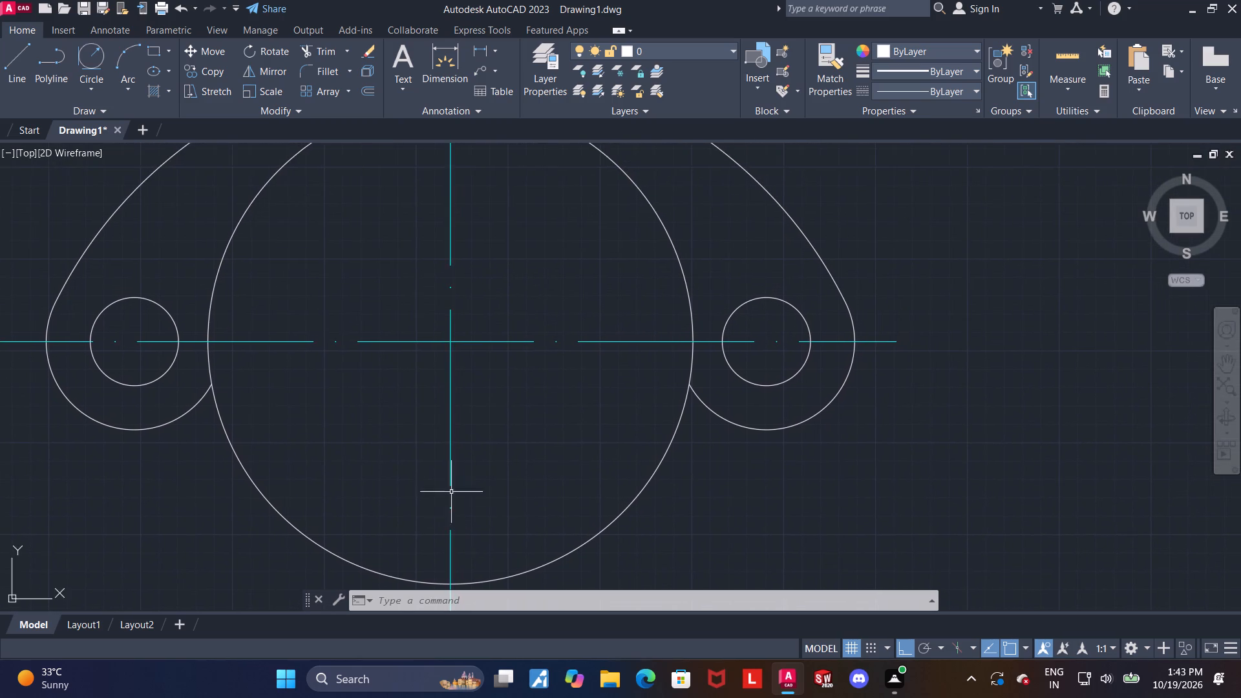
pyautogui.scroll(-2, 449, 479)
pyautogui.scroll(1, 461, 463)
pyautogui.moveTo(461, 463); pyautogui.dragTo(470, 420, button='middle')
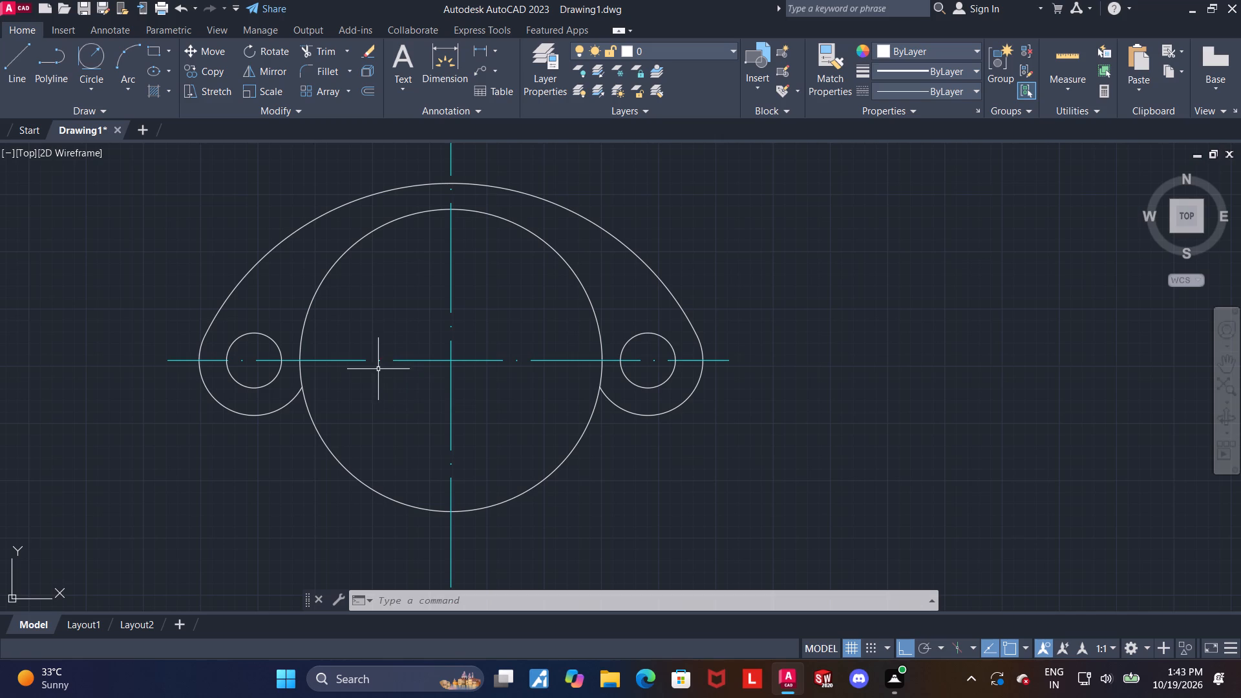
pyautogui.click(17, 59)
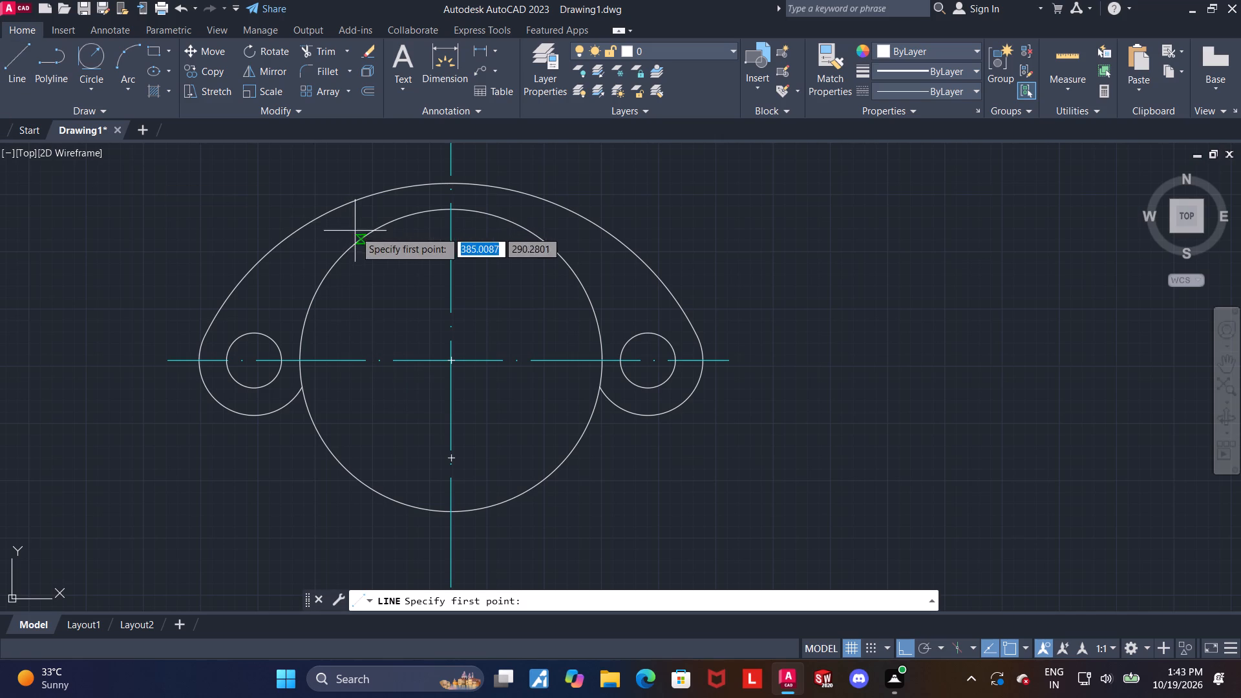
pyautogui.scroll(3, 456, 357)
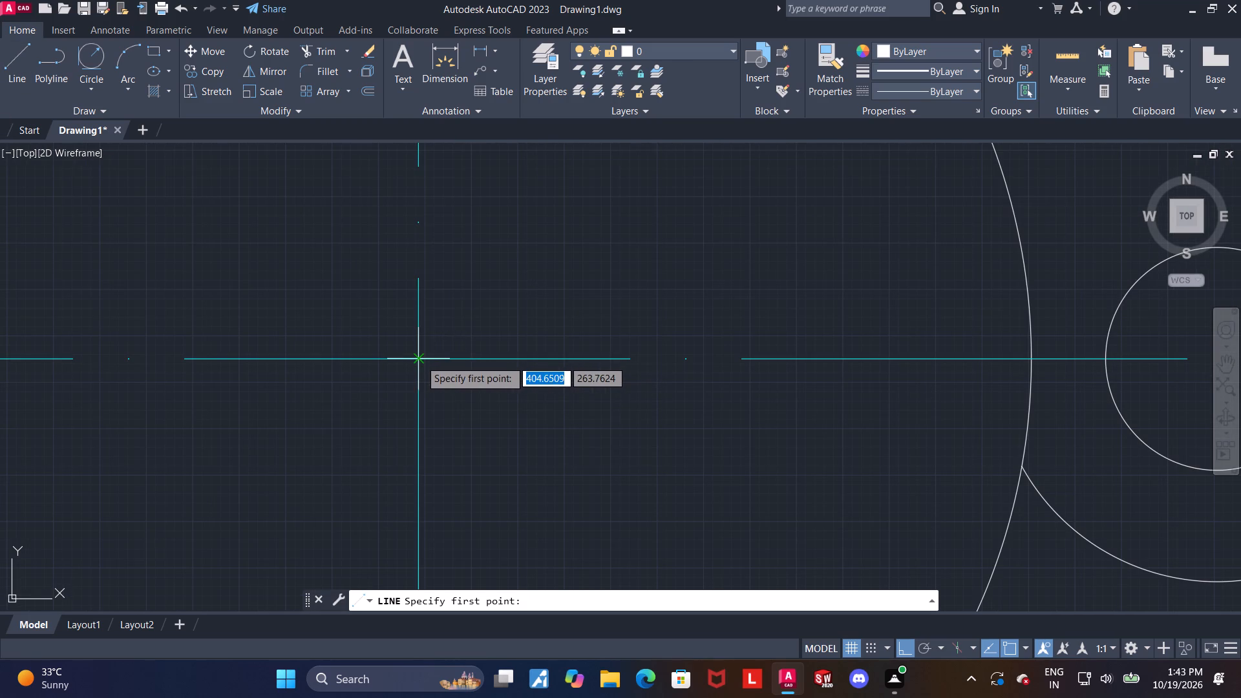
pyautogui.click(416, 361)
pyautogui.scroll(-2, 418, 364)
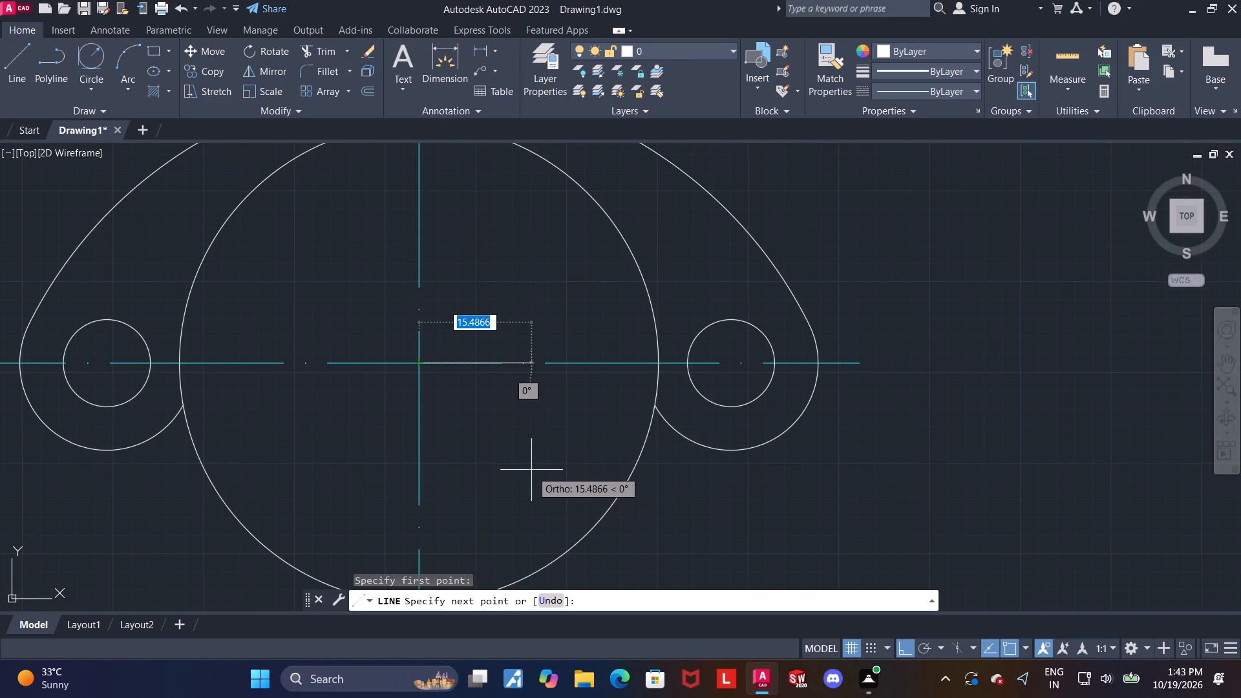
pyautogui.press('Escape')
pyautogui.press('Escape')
# Draw a circle of radius 24 centred on the large circle's centre.
pyautogui.scroll(-1, 508, 435)
pyautogui.moveTo(461, 372); pyautogui.dragTo(472, 416, button='middle')
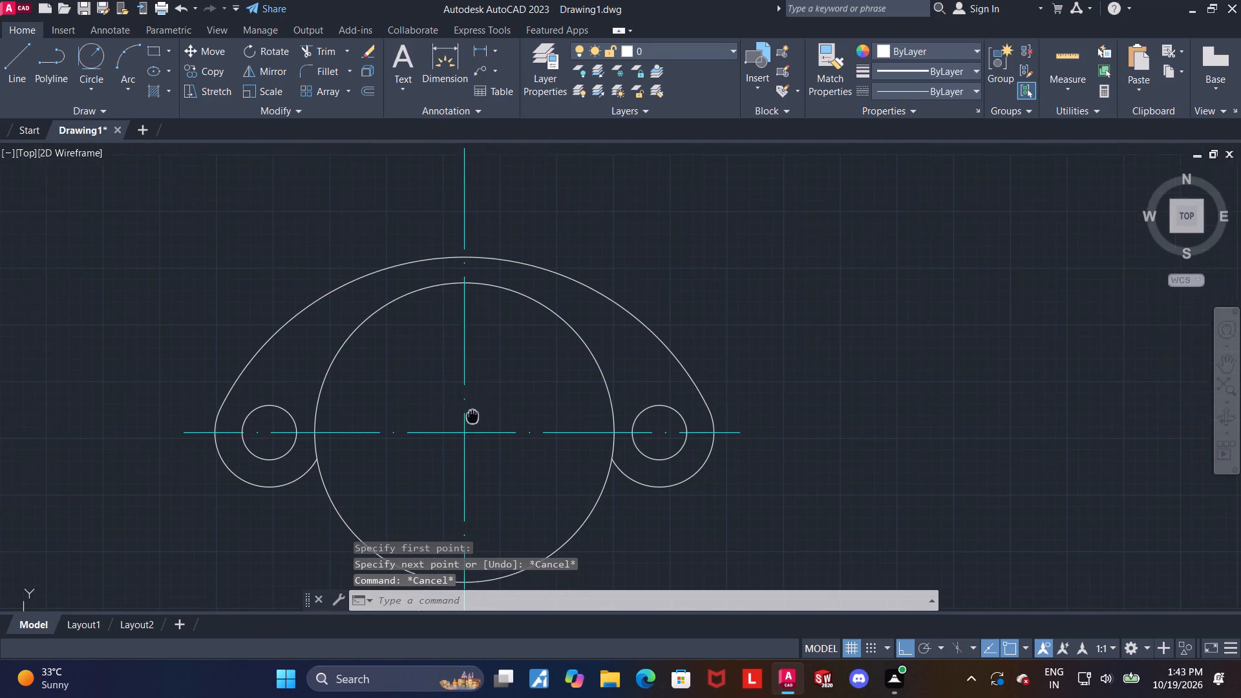
pyautogui.moveTo(472, 416); pyautogui.dragTo(473, 419, button='middle')
pyautogui.moveTo(460, 379); pyautogui.dragTo(459, 310, button='middle')
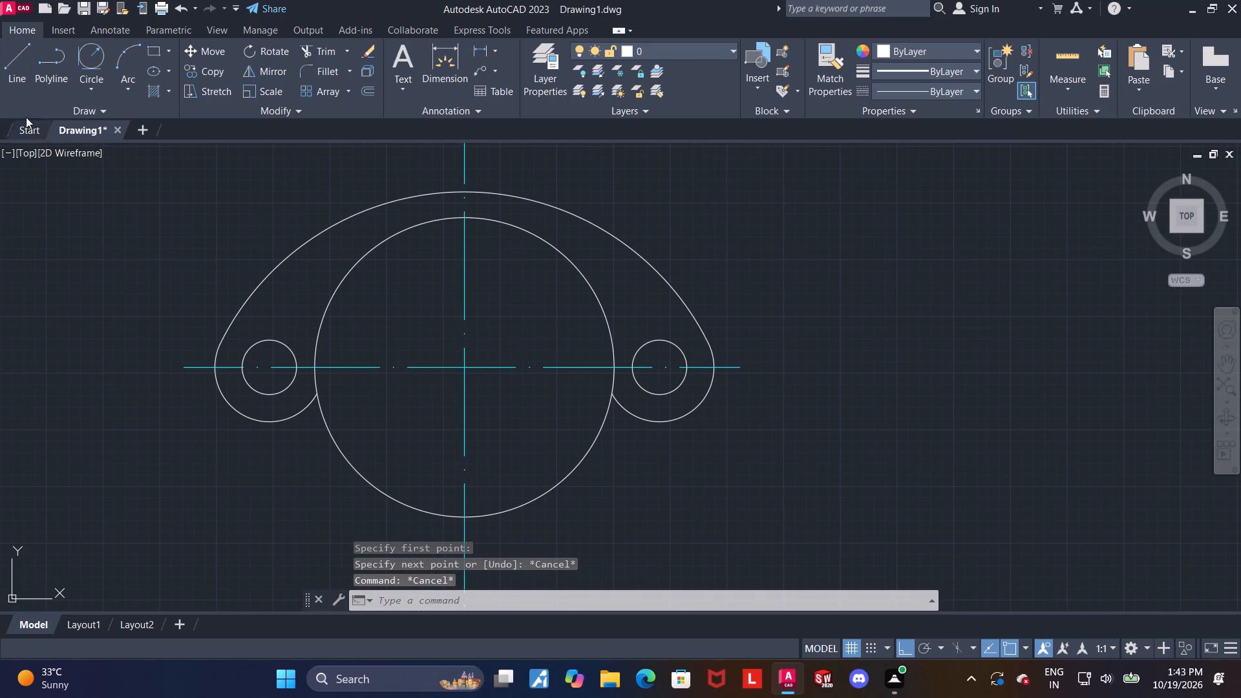
pyautogui.click(98, 80)
pyautogui.click(101, 111)
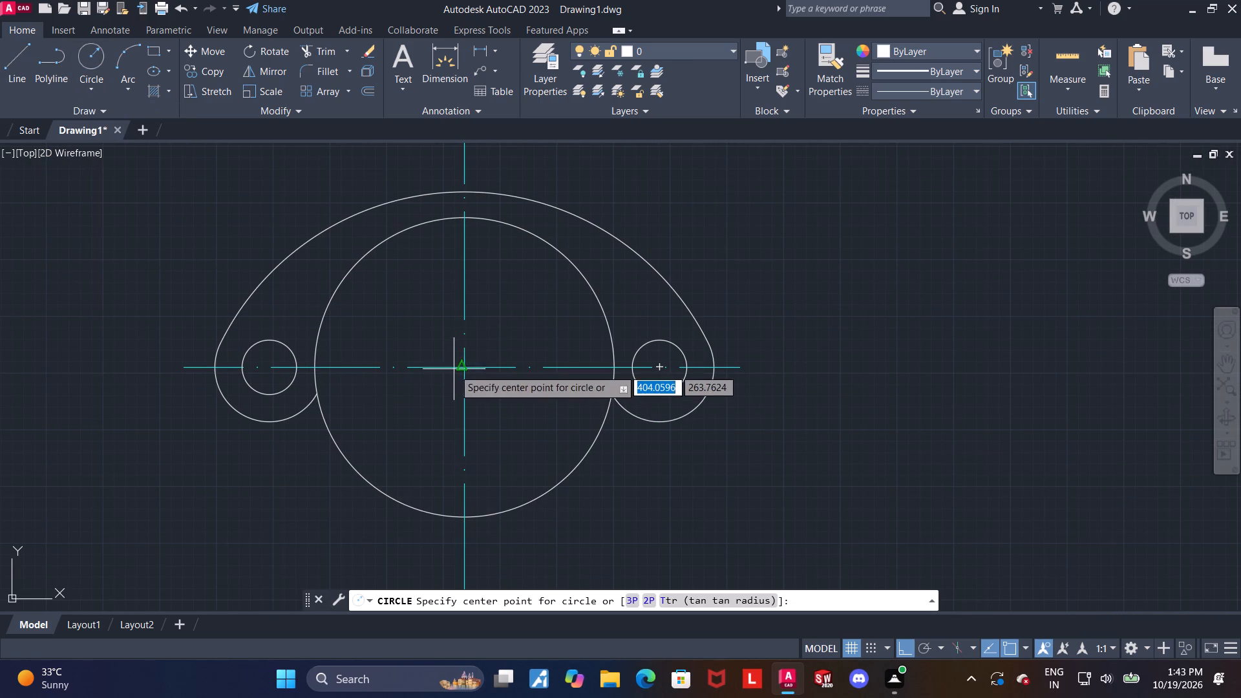
pyautogui.click(464, 365)
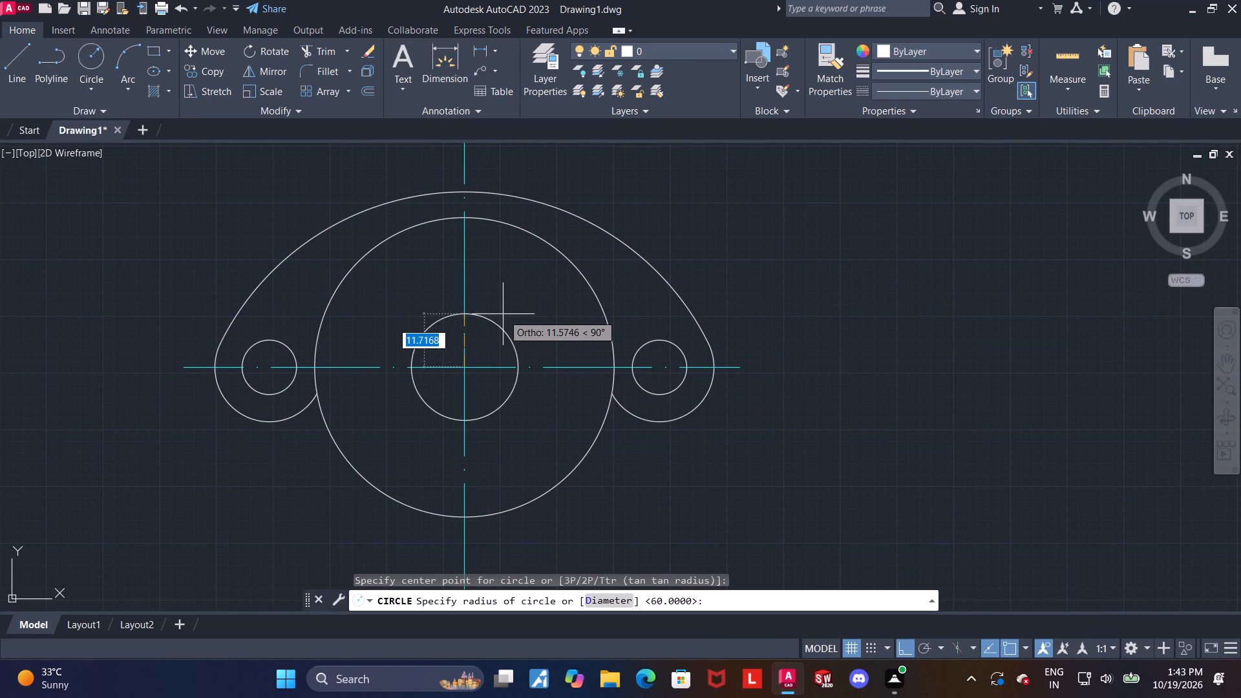
pyautogui.write('24')
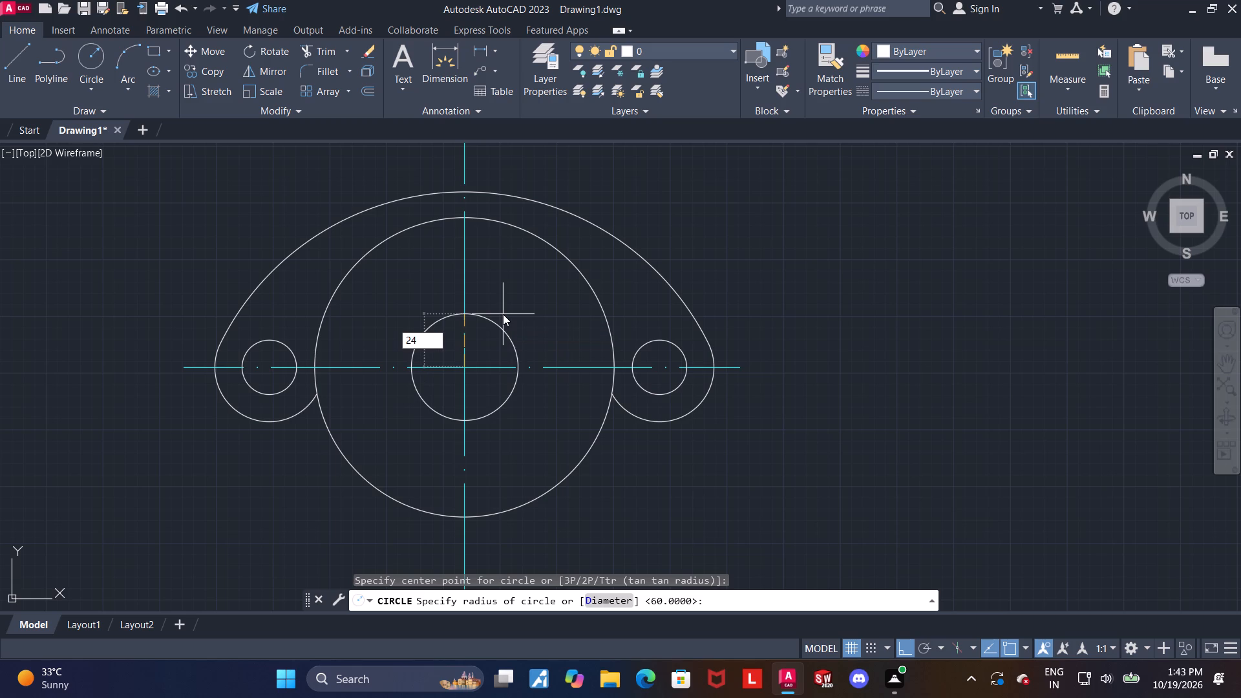
pyautogui.press('Return')
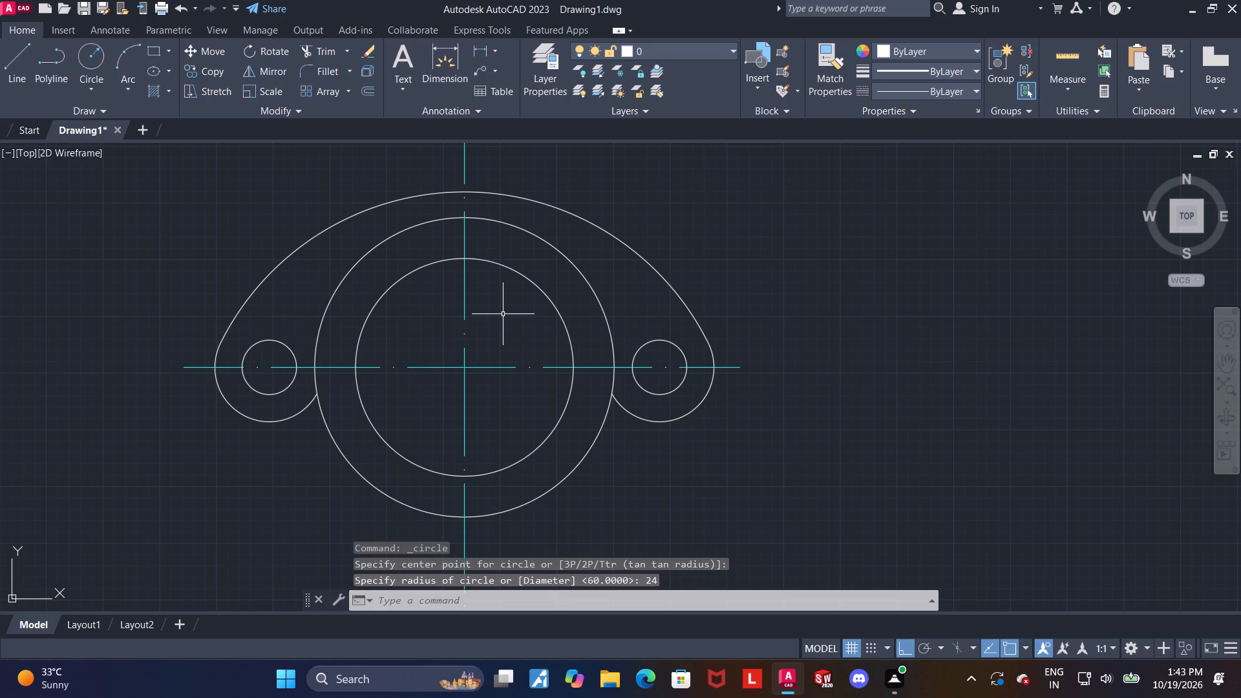
pyautogui.press('Escape')
# Give the radius 24 circle the same dash-dot linetype as the centrelines and the colour cyan.
pyautogui.click(533, 284)
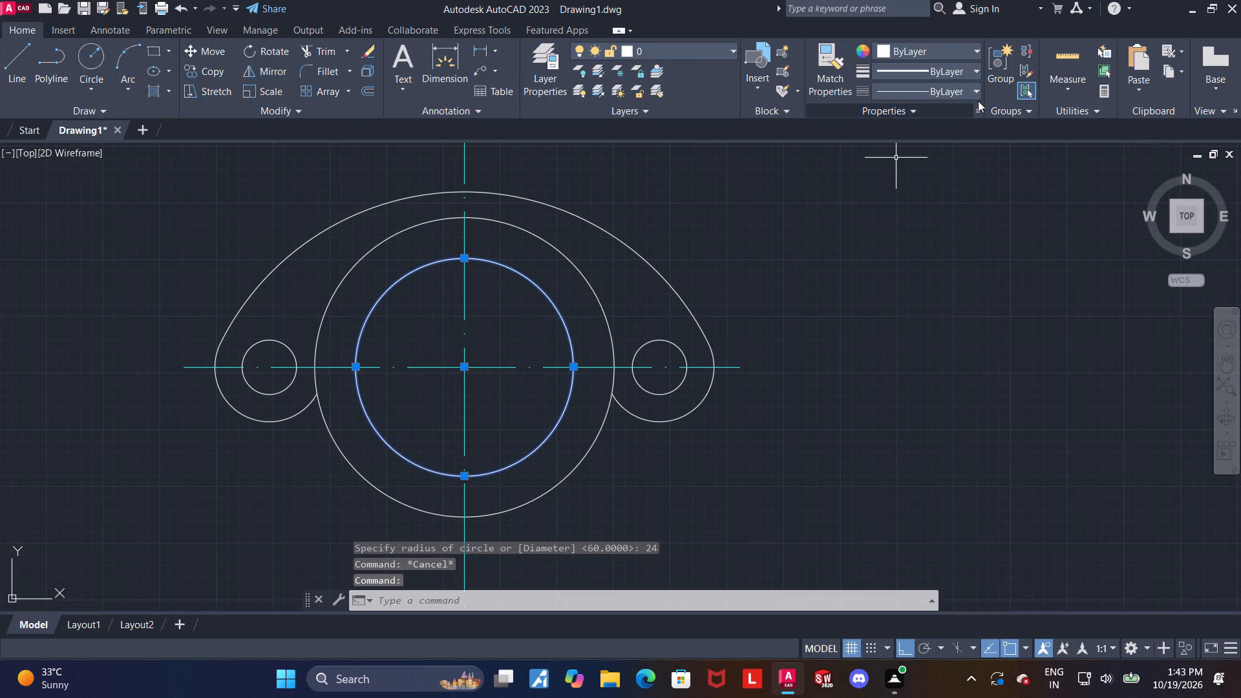
pyautogui.click(957, 88)
pyautogui.click(917, 147)
pyautogui.click(921, 49)
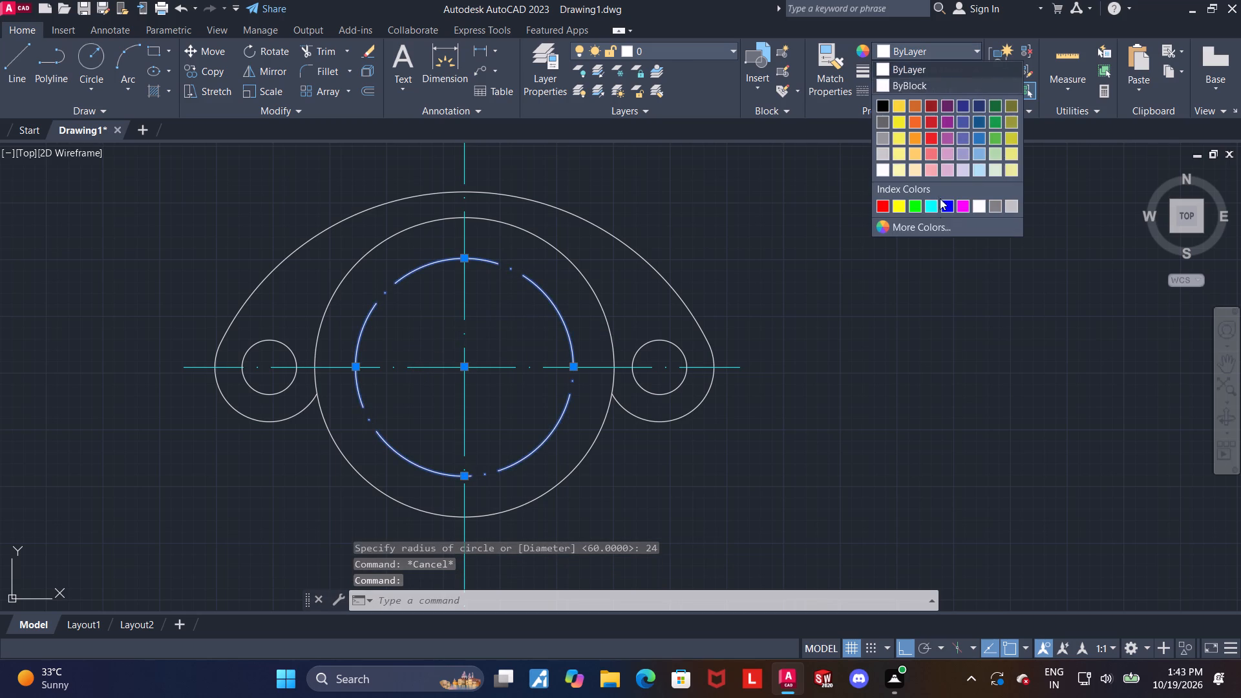
pyautogui.click(930, 204)
pyautogui.press('Escape')
# Draw a circle of diameter 10 centred where the cyan circle meets the vertical centreline above the centre.
pyautogui.moveTo(699, 318); pyautogui.dragTo(714, 294, button='middle')
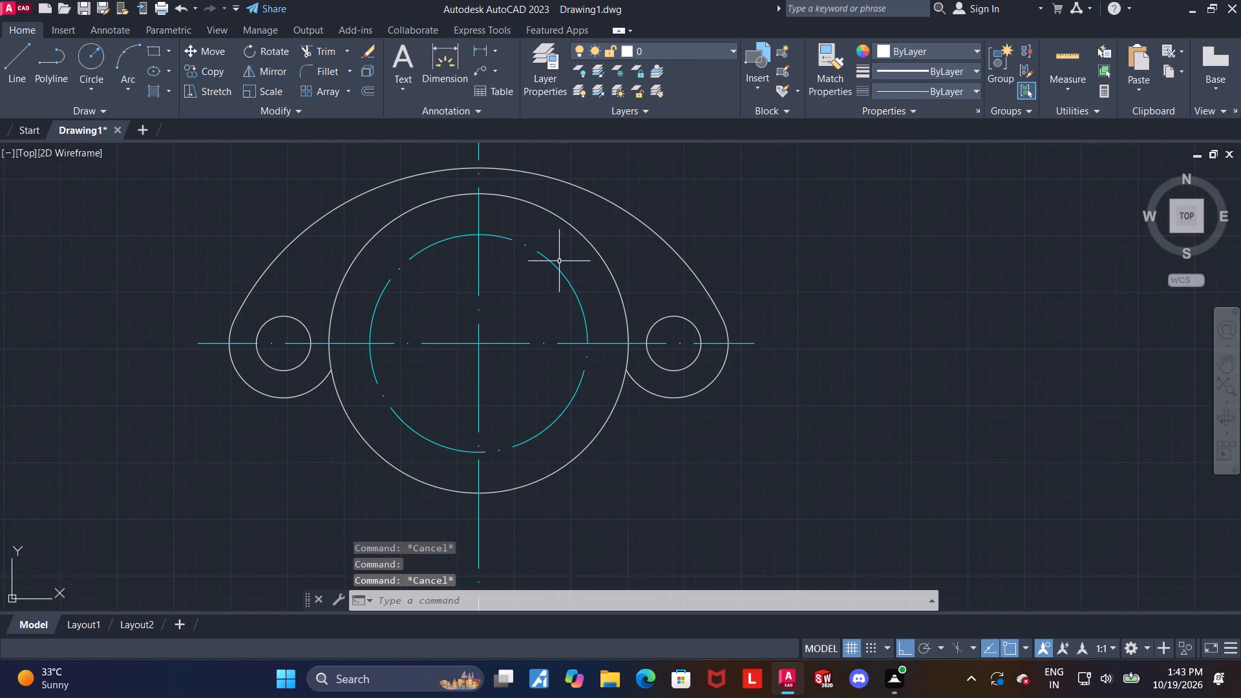
pyautogui.scroll(1, 544, 261)
pyautogui.click(87, 47)
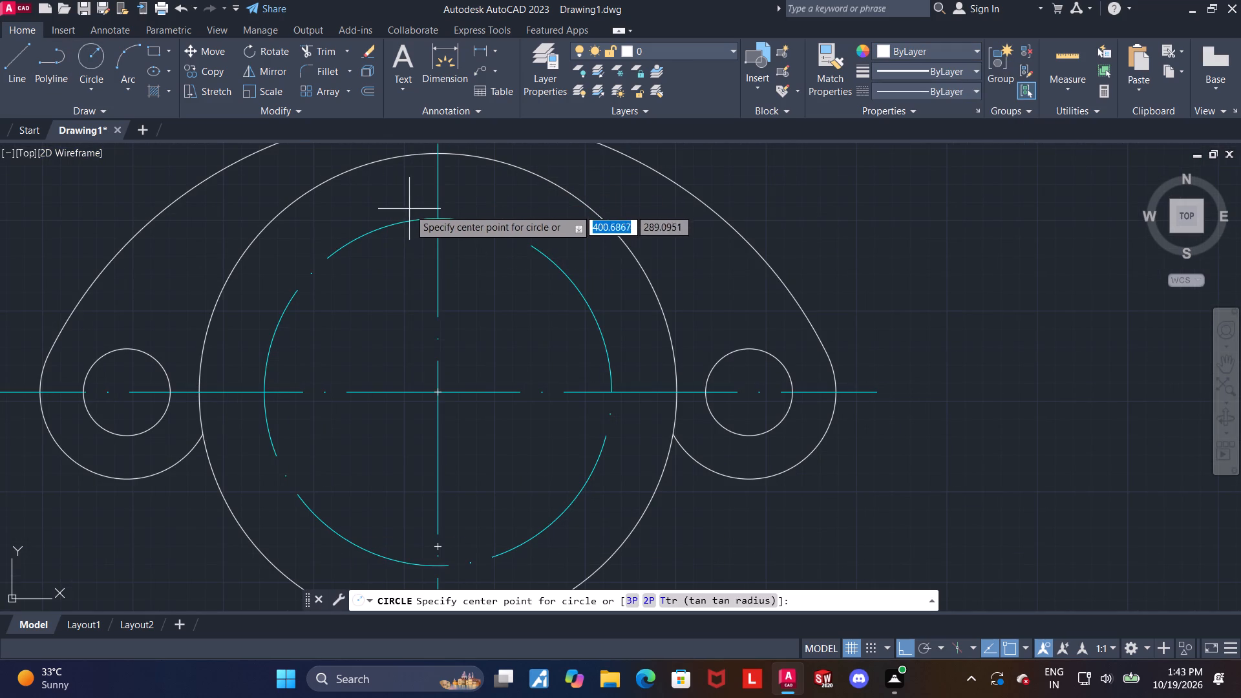
pyautogui.click(437, 217)
pyautogui.scroll(-1, 449, 223)
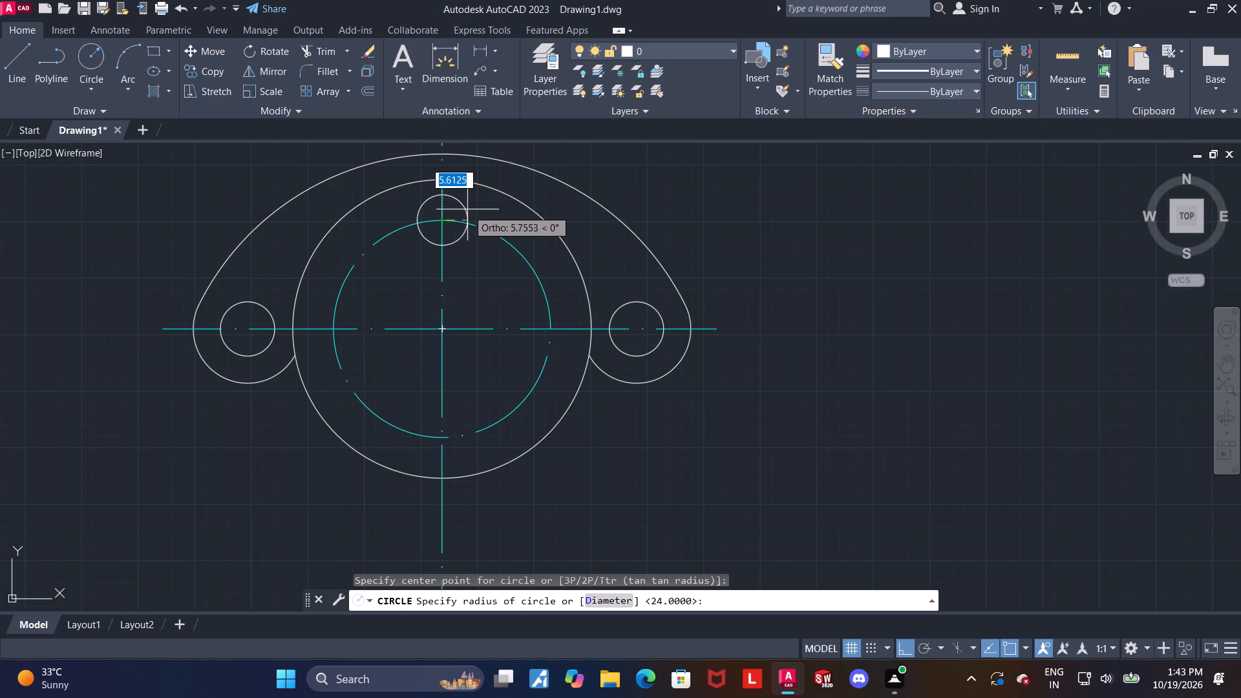
pyautogui.press('d')
pyautogui.press('Return')
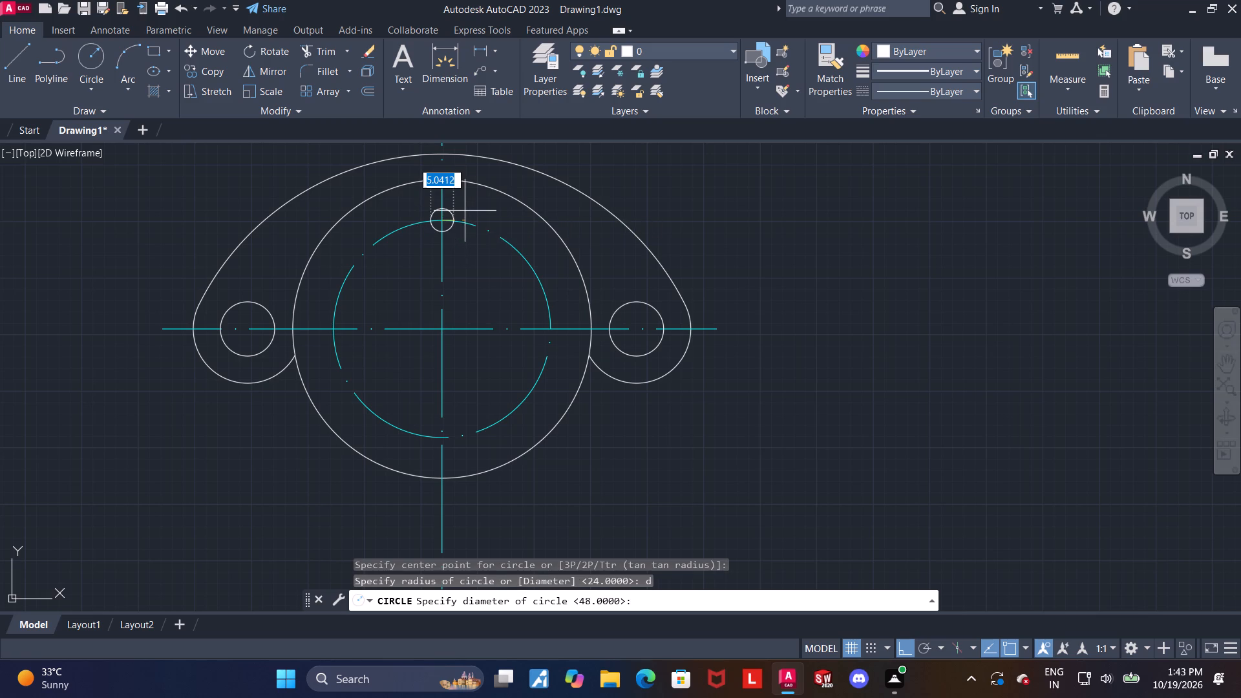
pyautogui.write('10')
pyautogui.press('Return')
pyautogui.press('Escape')
pyautogui.scroll(-1, 467, 225)
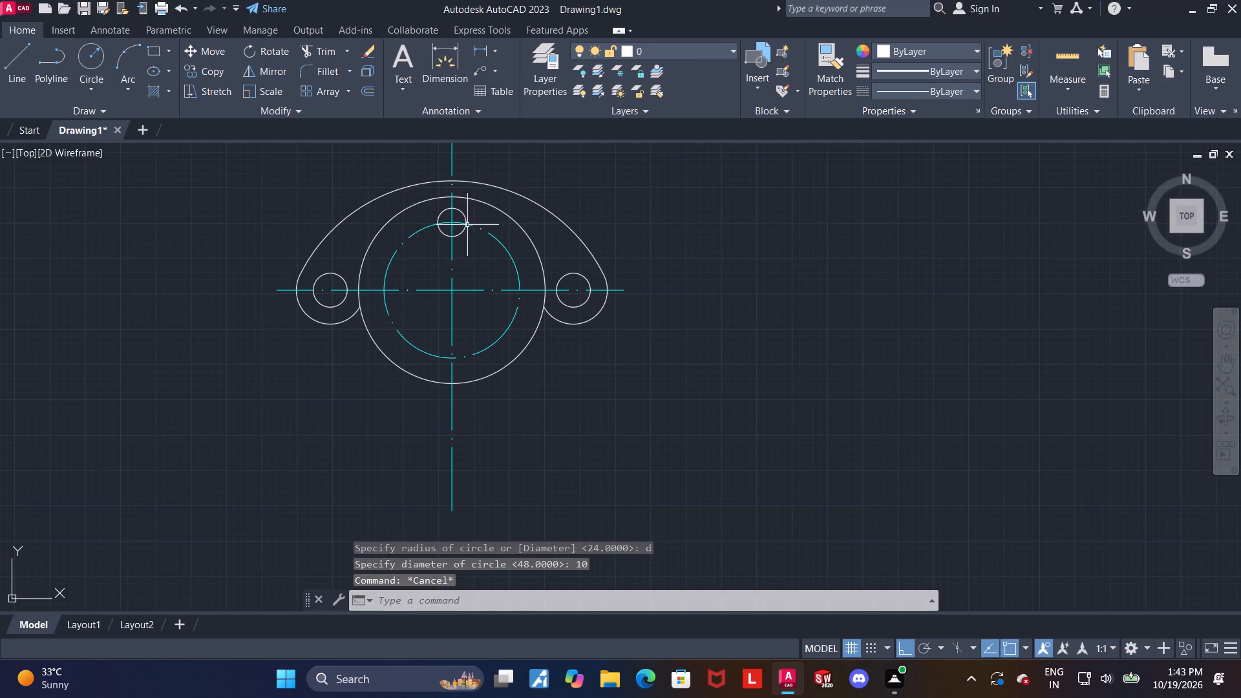
pyautogui.press('Escape')
# Polar array the 10-diameter circle around the large circle's centre with 7 items over 360 degrees.
pyautogui.click(348, 92)
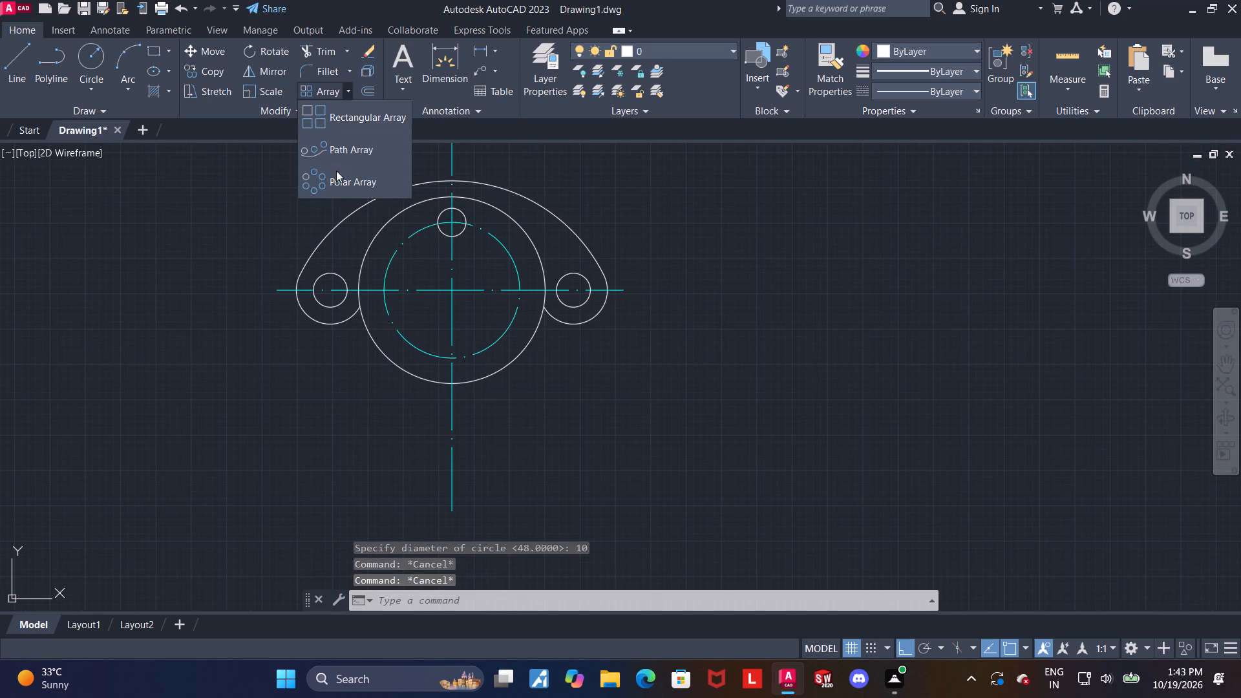
pyautogui.click(336, 176)
pyautogui.click(461, 234)
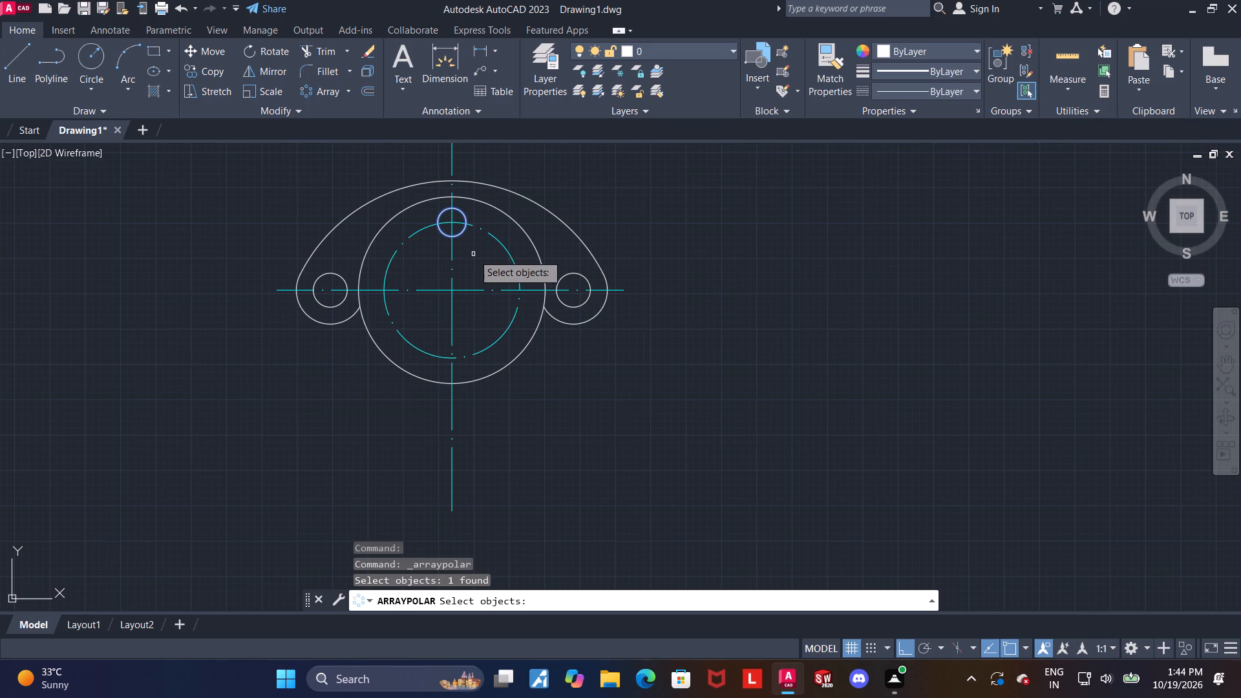
pyautogui.press('Return')
pyautogui.scroll(4, 447, 293)
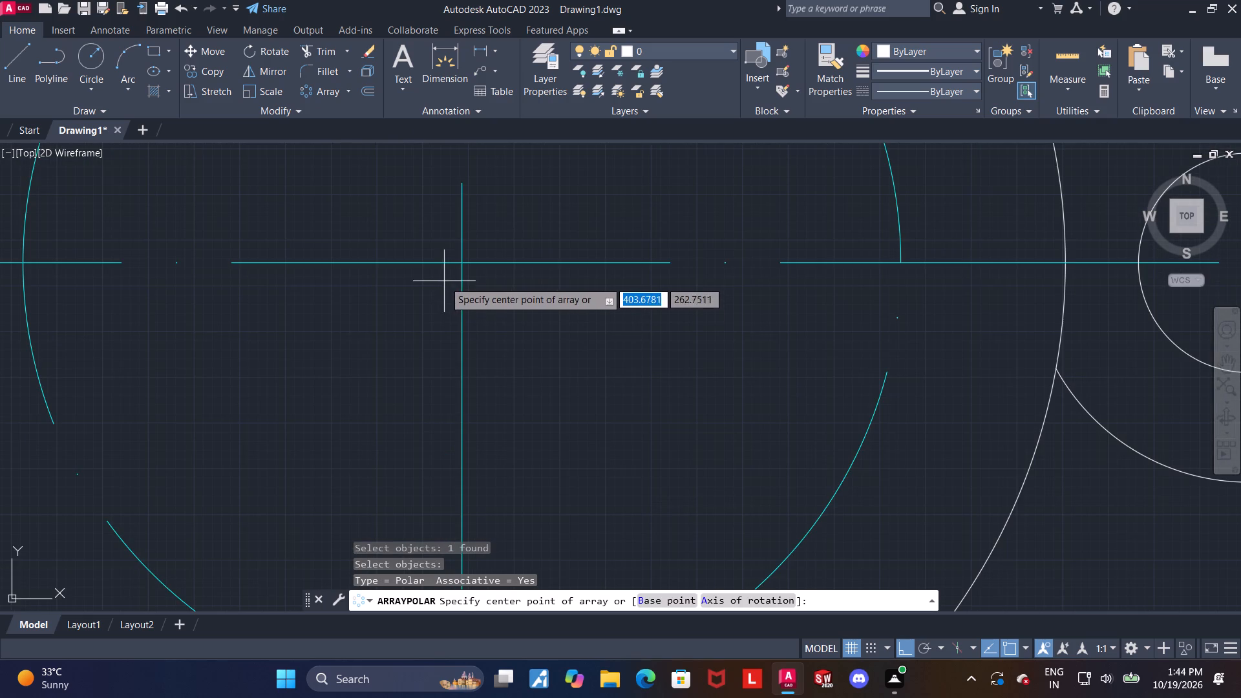
pyautogui.scroll(3, 464, 263)
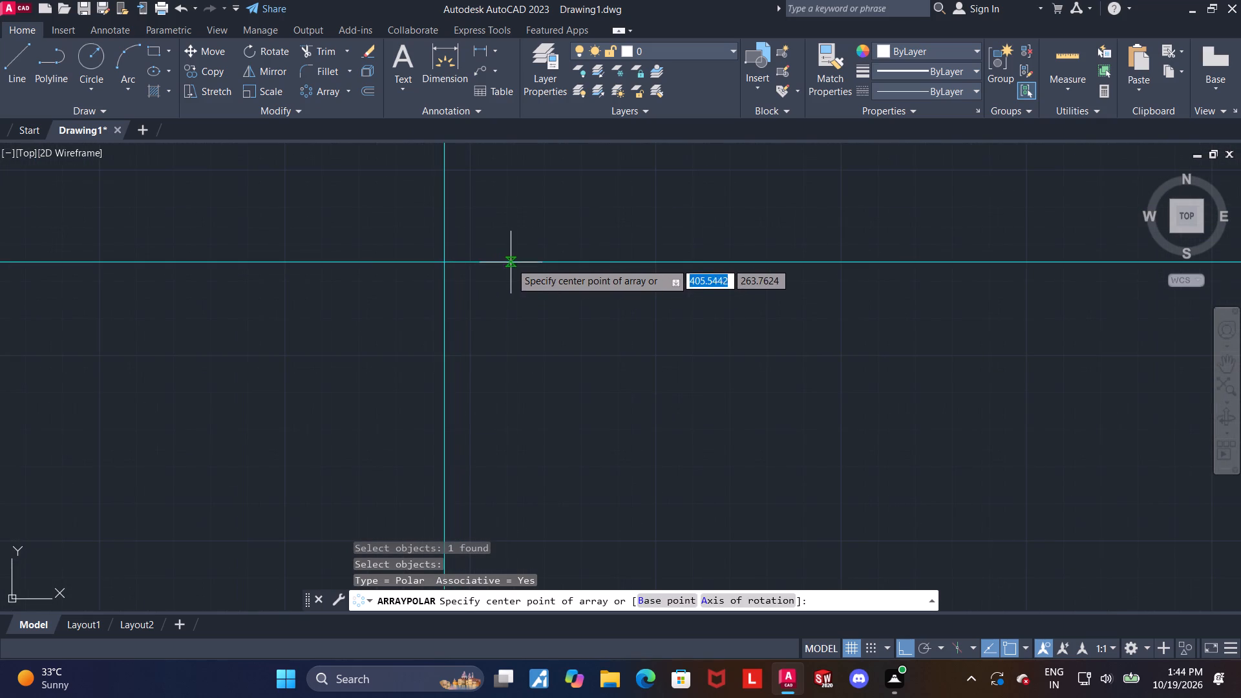
pyautogui.click(443, 258)
pyautogui.scroll(-6, 443, 259)
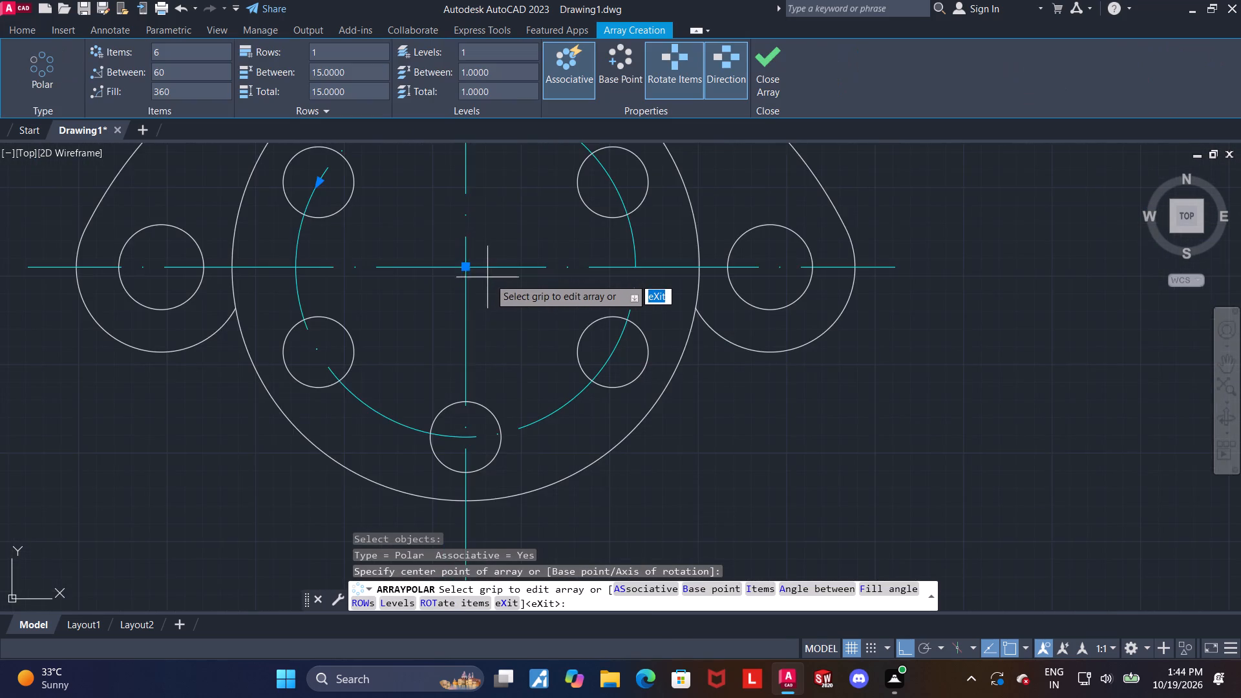
pyautogui.scroll(-2, 511, 283)
pyautogui.moveTo(511, 286); pyautogui.dragTo(509, 319, button='middle')
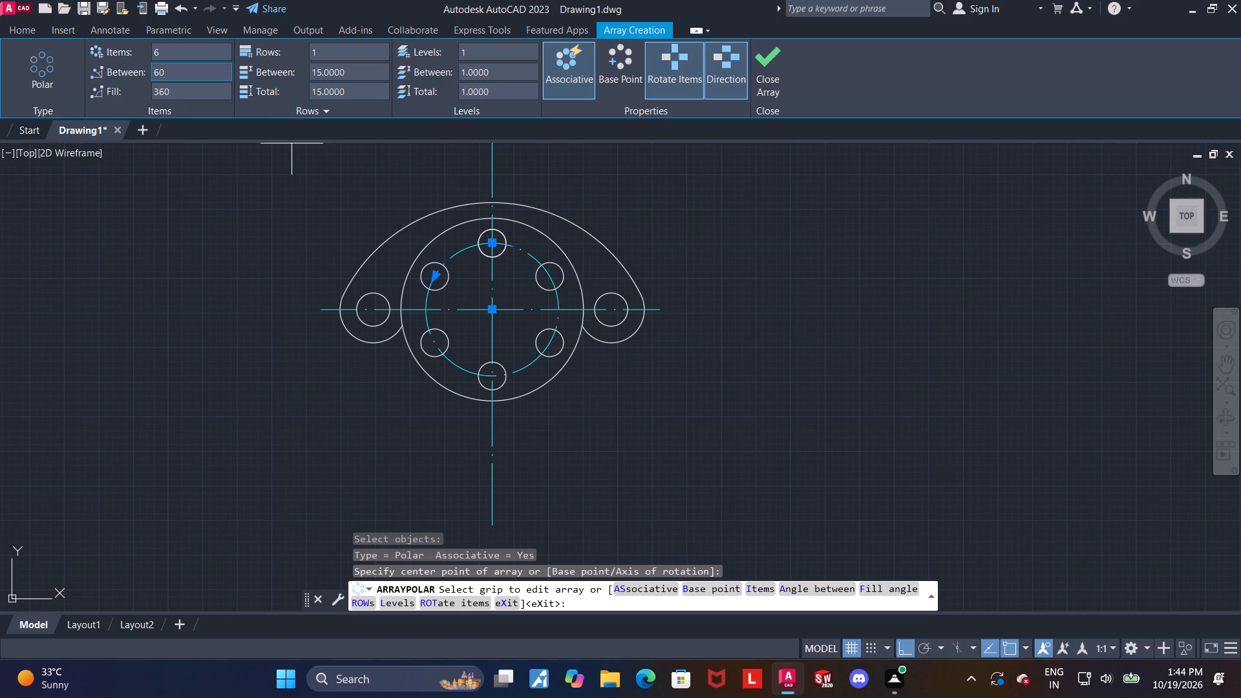
pyautogui.moveTo(191, 54); pyautogui.dragTo(0, 70)
pyautogui.press('7')
pyautogui.press('Return')
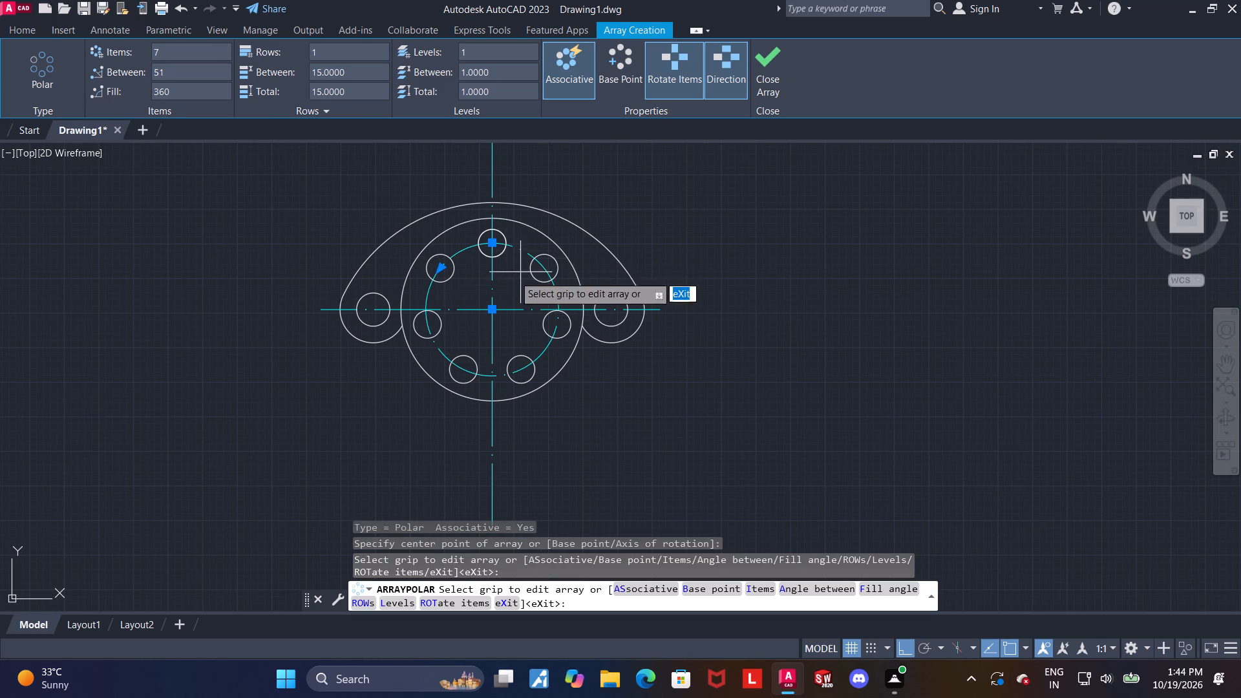
pyautogui.click(769, 63)
# Draw a vertical construction line 75 long downward from the large circle's centre.
pyautogui.middleClick(734, 246)
pyautogui.moveTo(657, 370); pyautogui.dragTo(671, 322, button='middle')
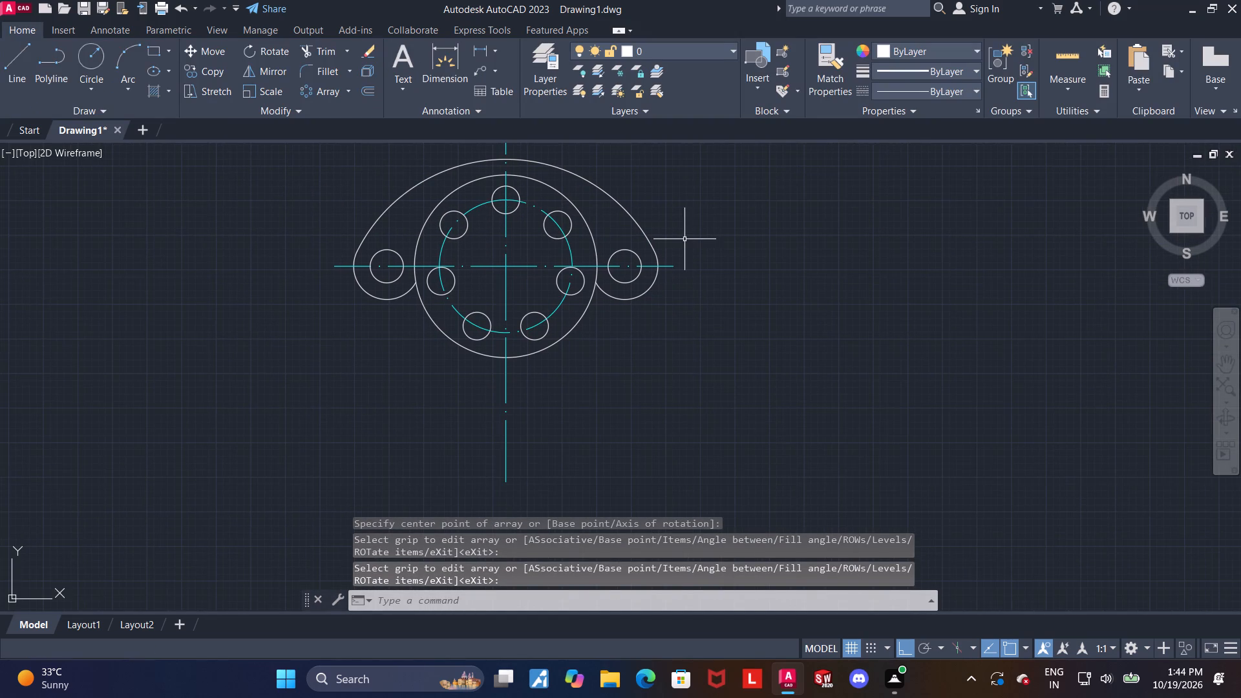
pyautogui.scroll(1, 697, 293)
pyautogui.moveTo(646, 305); pyautogui.dragTo(690, 259, button='middle')
pyautogui.scroll(-1, 689, 263)
pyautogui.moveTo(675, 326); pyautogui.dragTo(674, 338, button='middle')
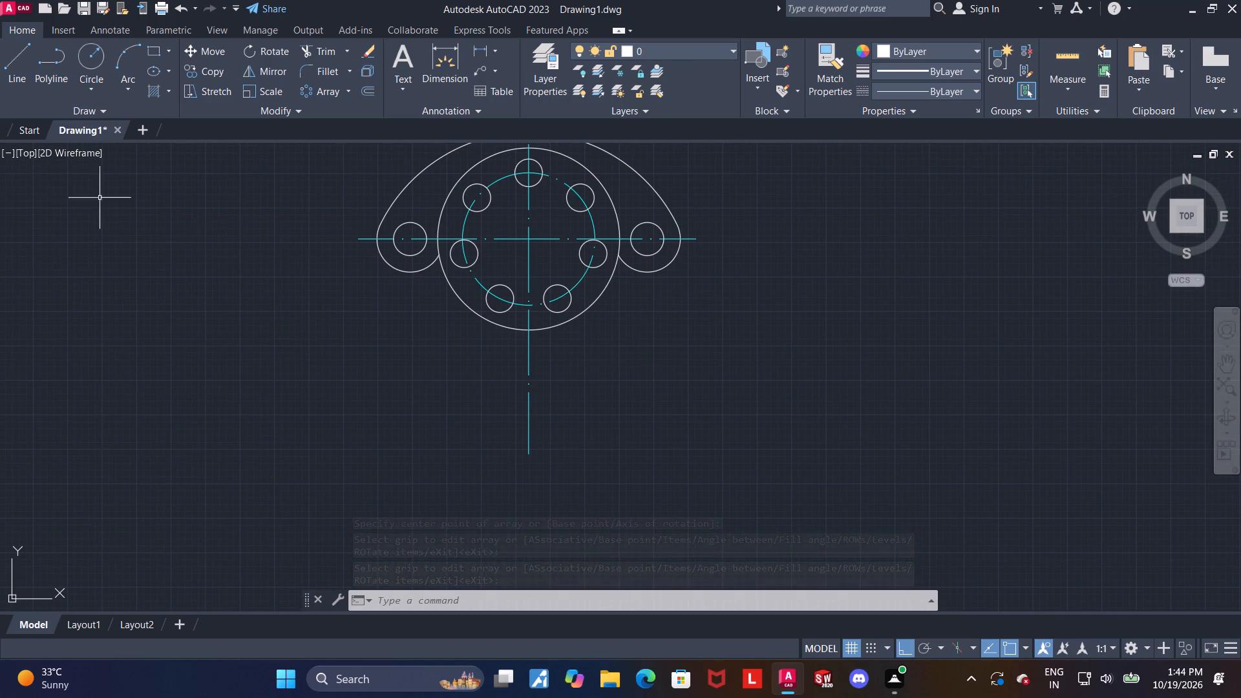
pyautogui.click(14, 52)
pyautogui.scroll(4, 537, 235)
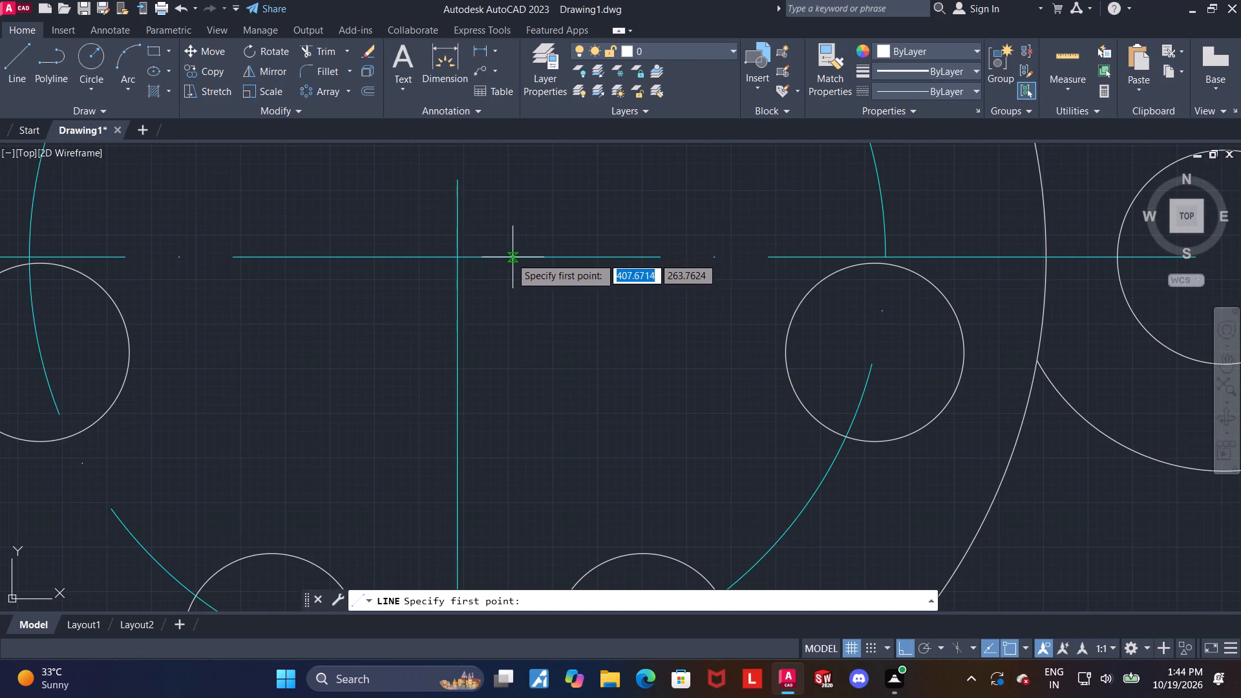
pyautogui.click(456, 259)
pyautogui.scroll(-6, 460, 261)
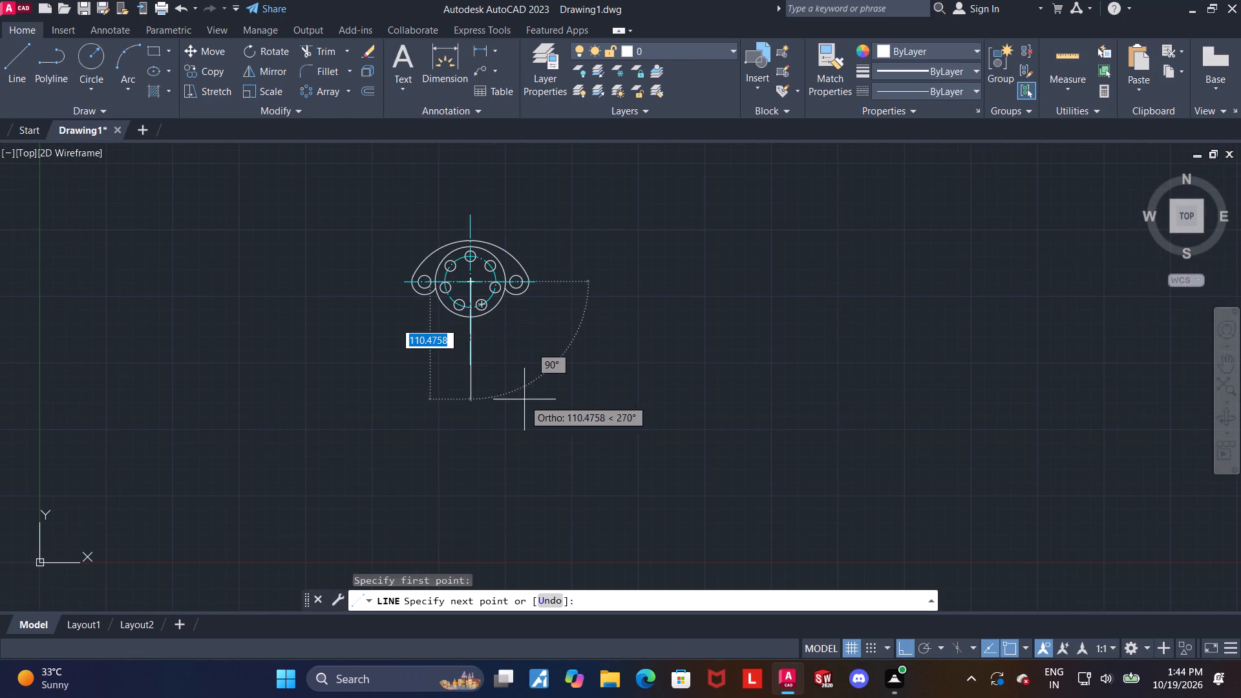
pyautogui.scroll(4, 477, 386)
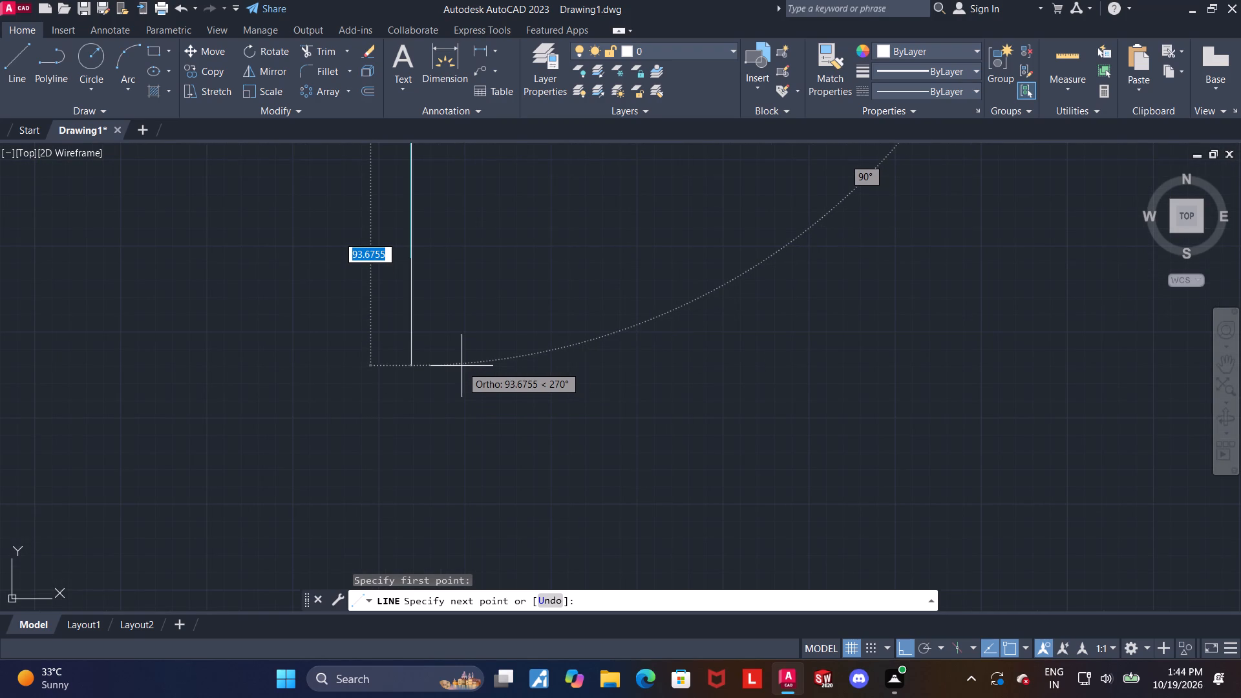
pyautogui.scroll(-1, 461, 366)
pyautogui.scroll(3, 413, 255)
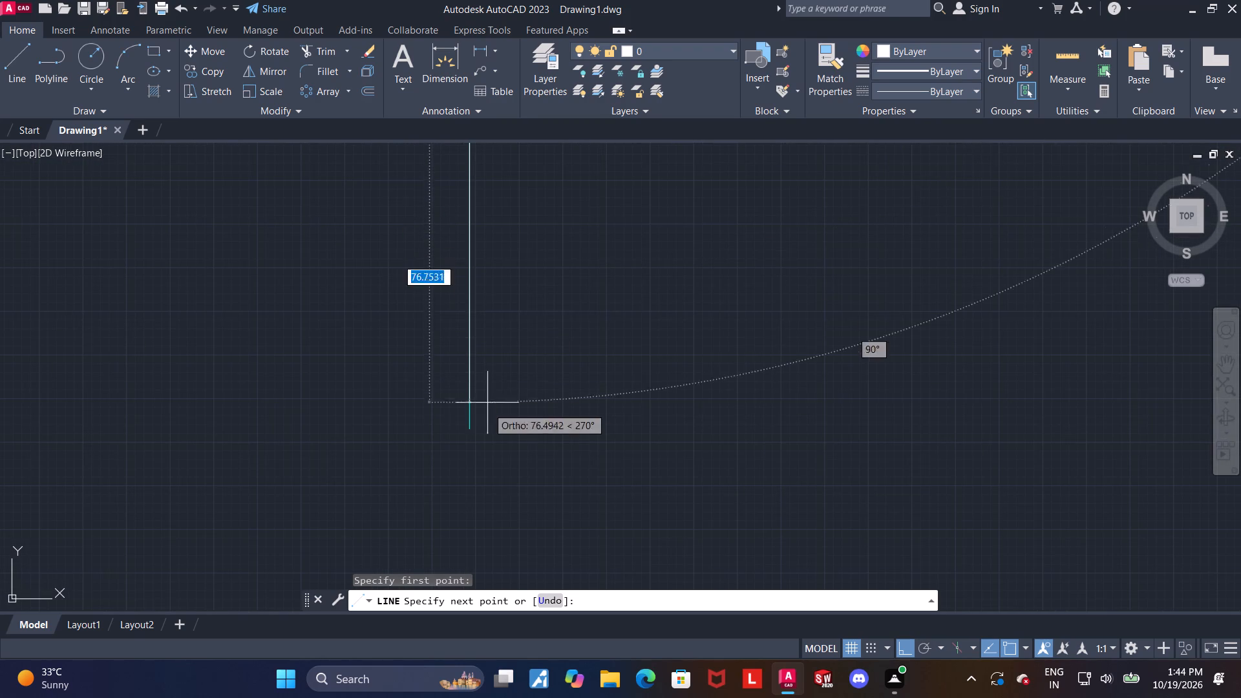
pyautogui.scroll(2, 504, 477)
pyautogui.scroll(-6, 485, 489)
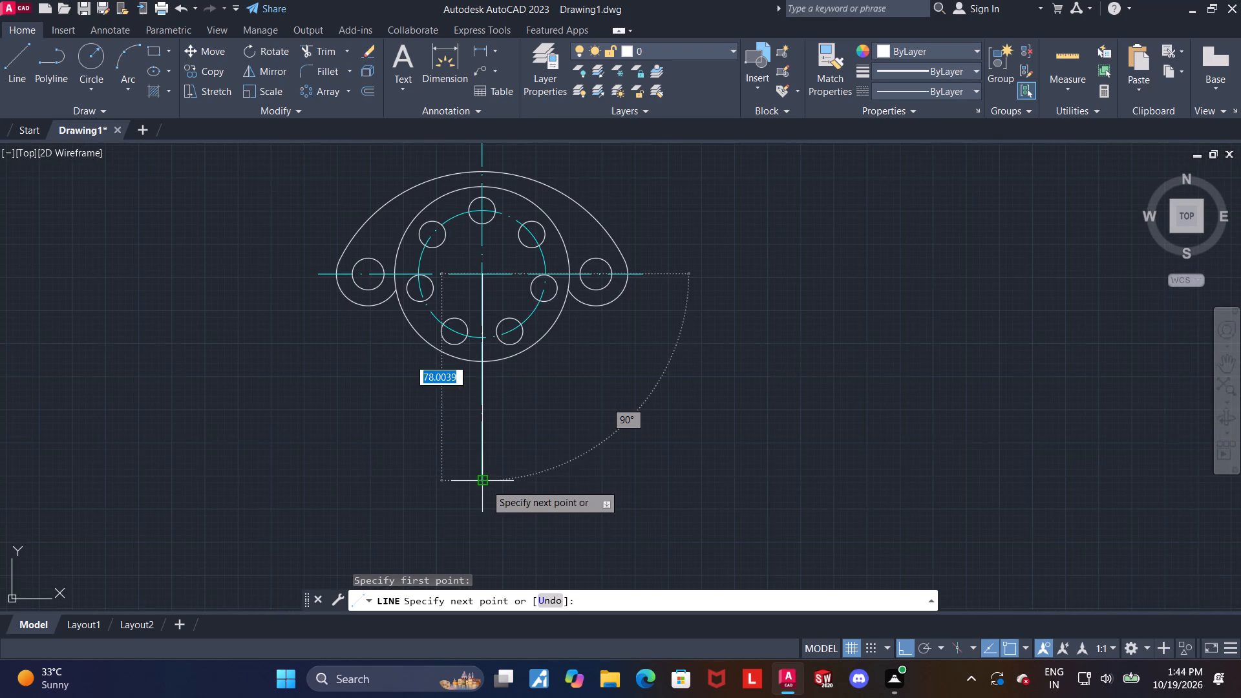
pyautogui.write('75')
pyautogui.press('Return')
pyautogui.press('Escape')
pyautogui.press('Escape')
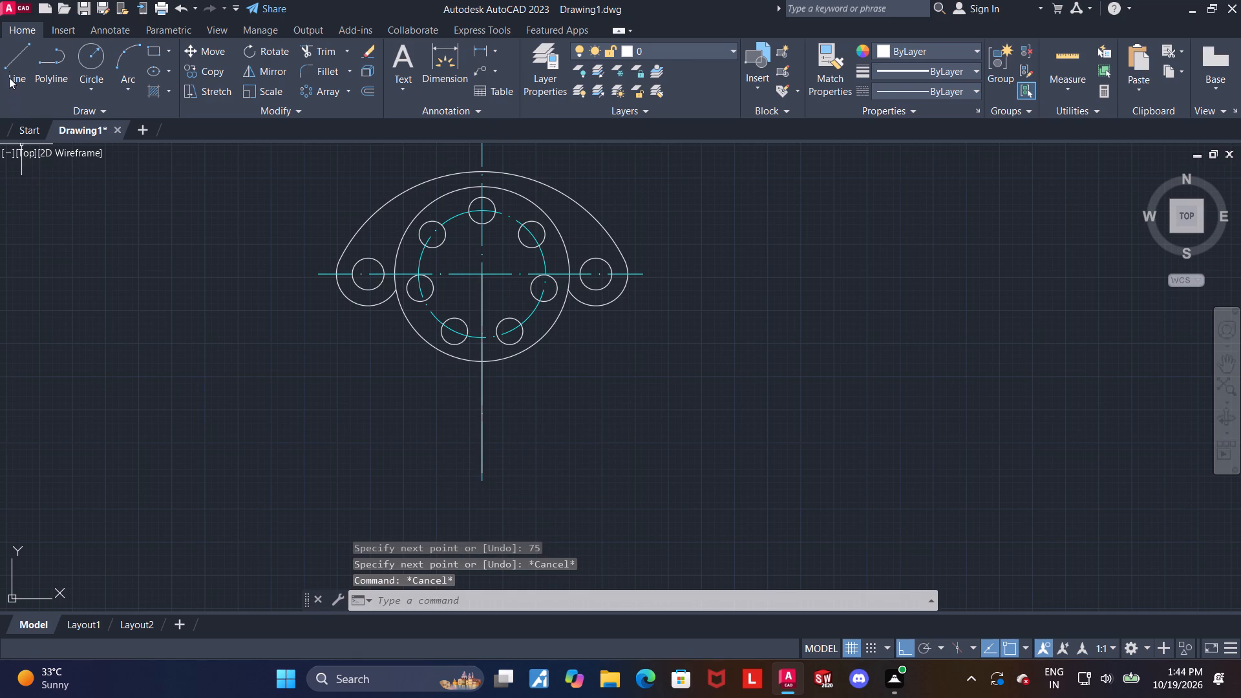
# Draw a horizontal line 42 long to the right from the lower end of the 75-long vertical line.
pyautogui.click(10, 61)
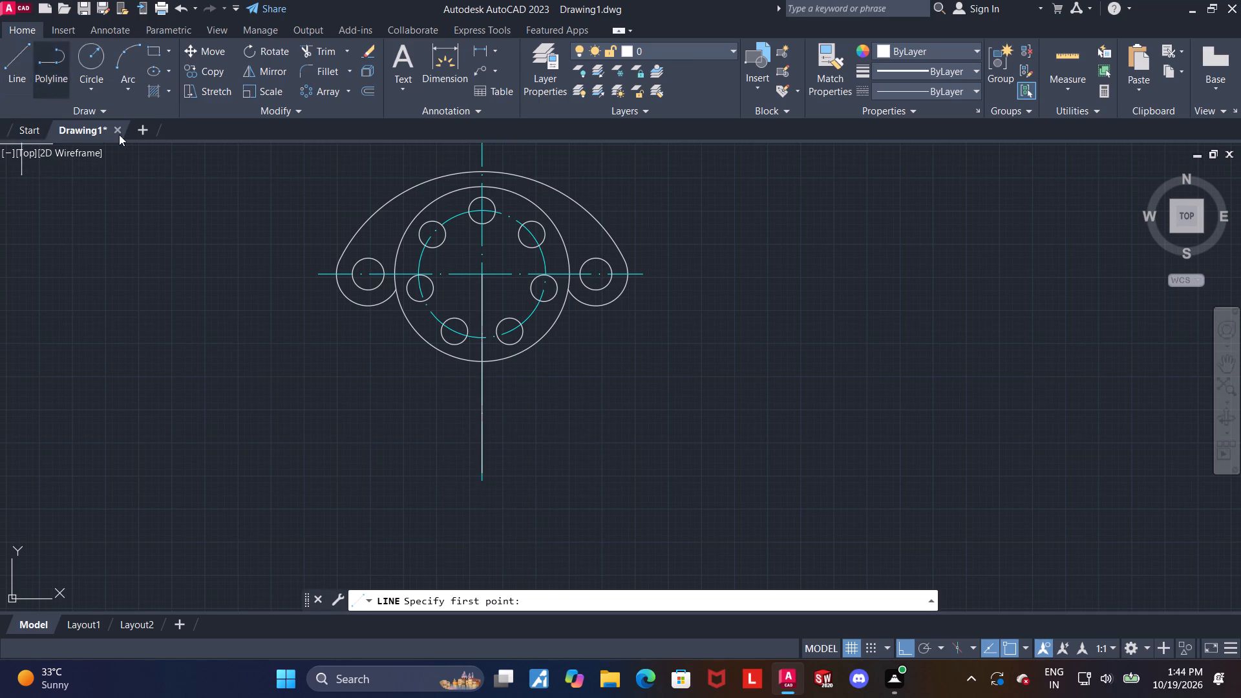
pyautogui.scroll(4, 491, 485)
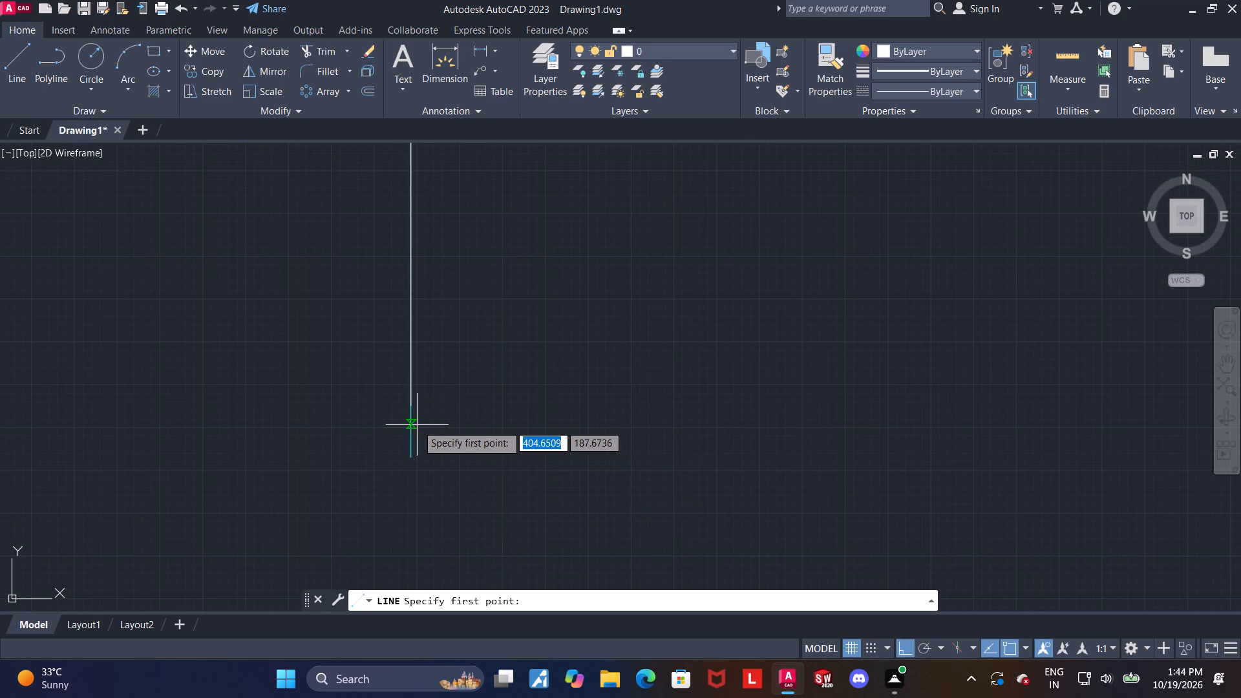
pyautogui.click(408, 405)
pyautogui.scroll(-3, 414, 410)
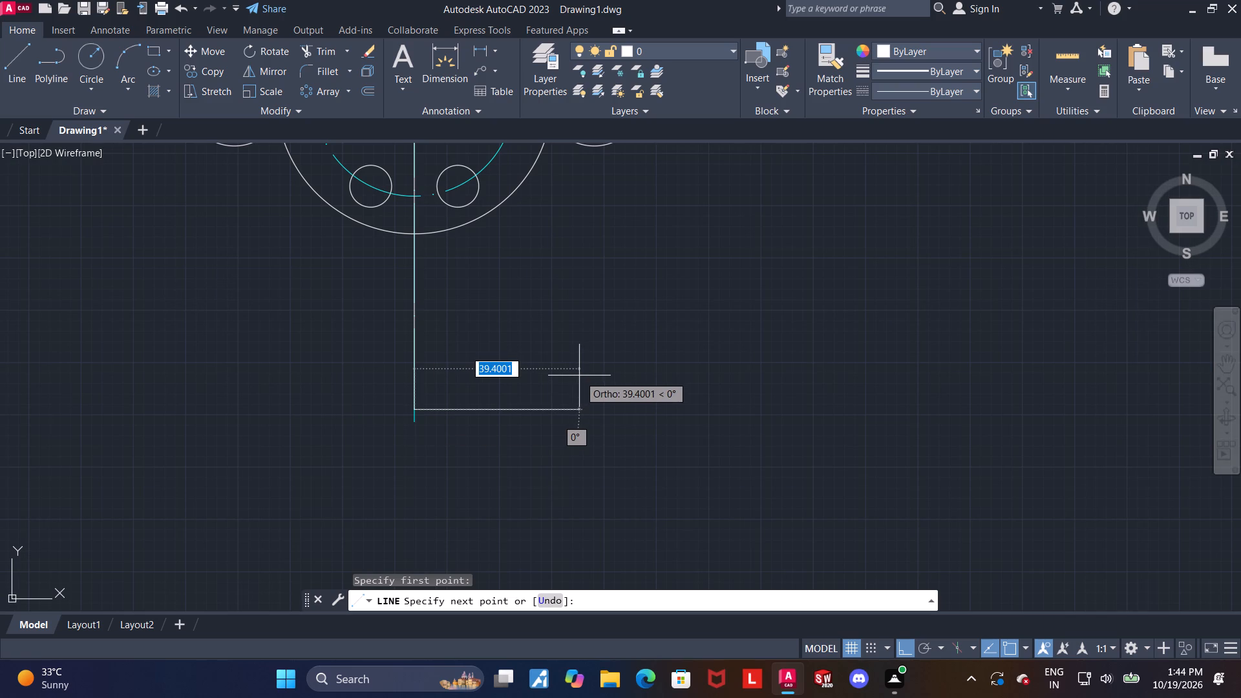
pyautogui.write('42')
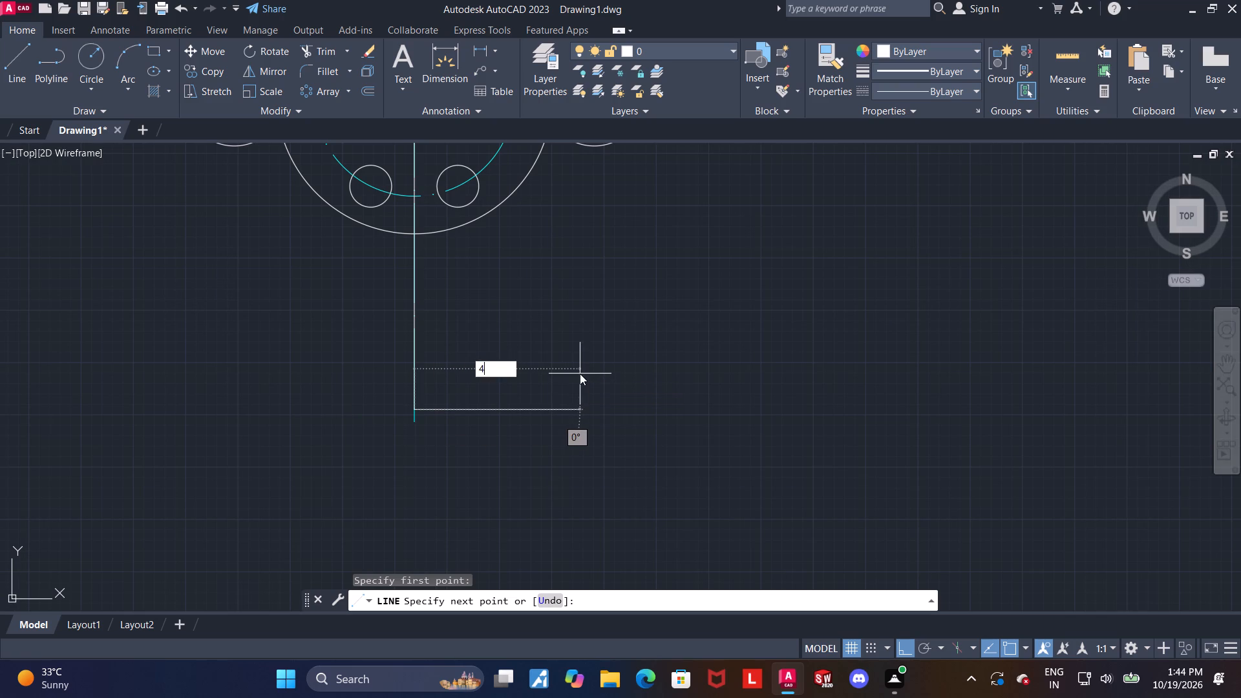
pyautogui.press('Return')
pyautogui.press('Escape')
pyautogui.press('Escape')
# Draw a horizontal line 42 long to the left from the lower end of the 75-long vertical line.
pyautogui.click(4, 66)
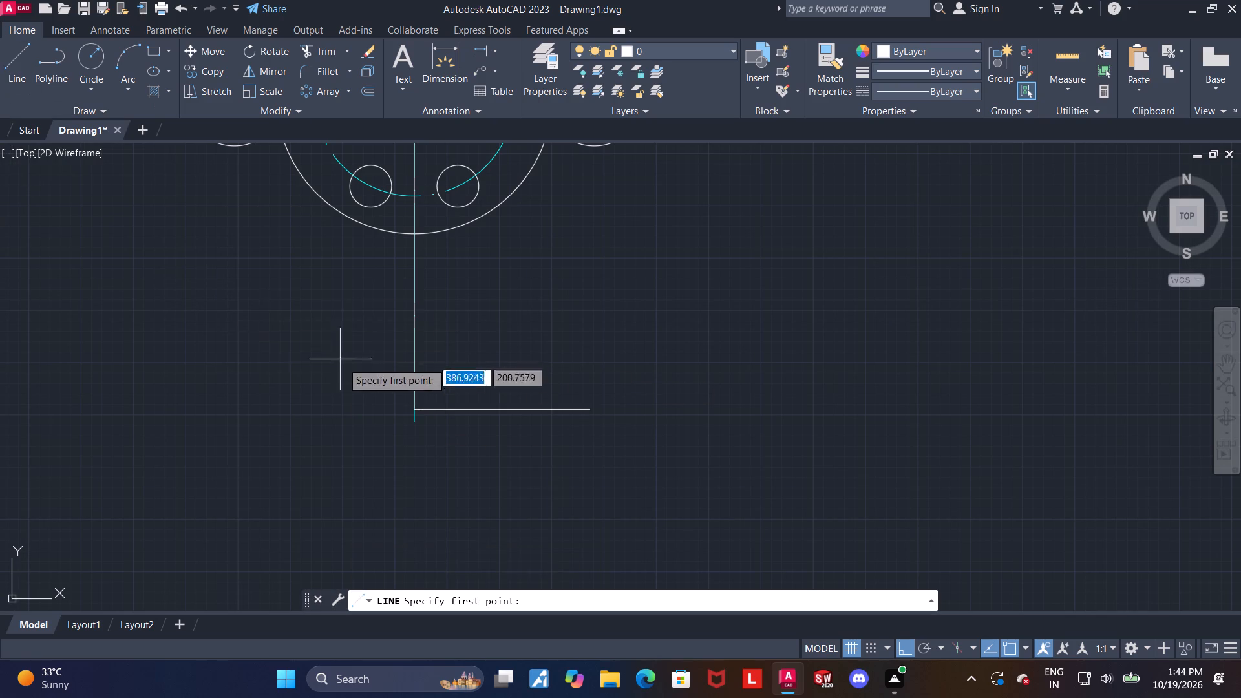
pyautogui.scroll(1, 363, 379)
pyautogui.click(443, 422)
pyautogui.scroll(-2, 388, 438)
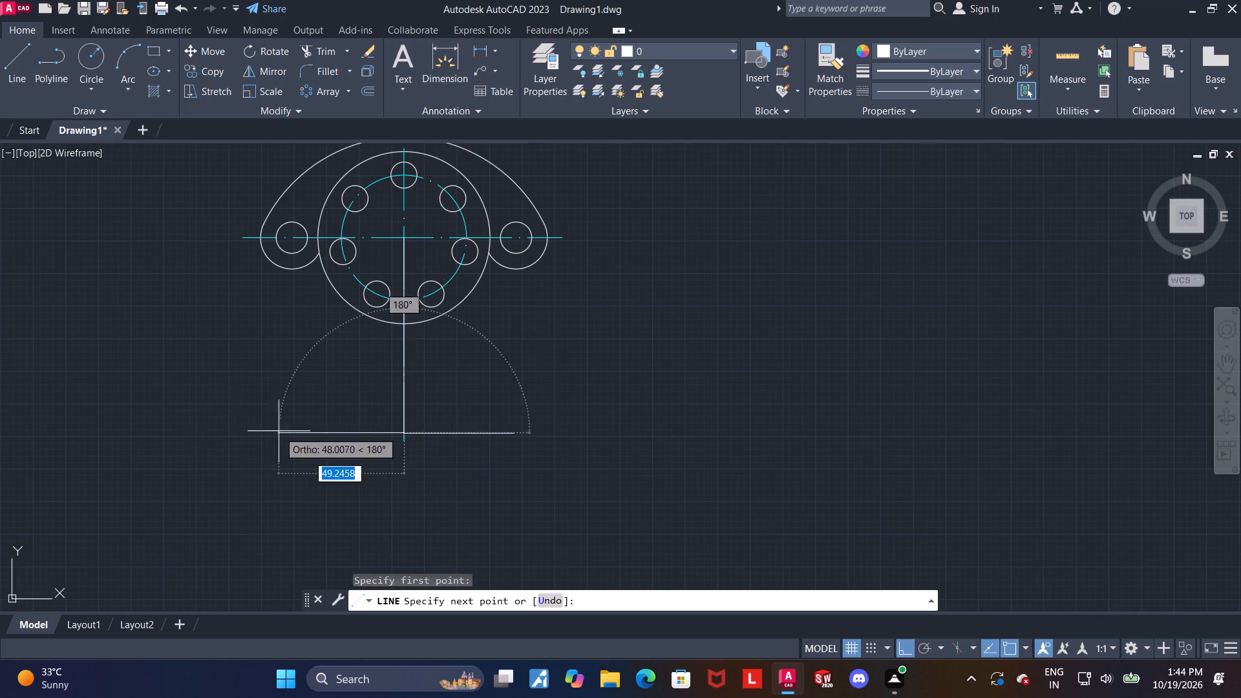
pyautogui.write('42')
pyautogui.press('Return')
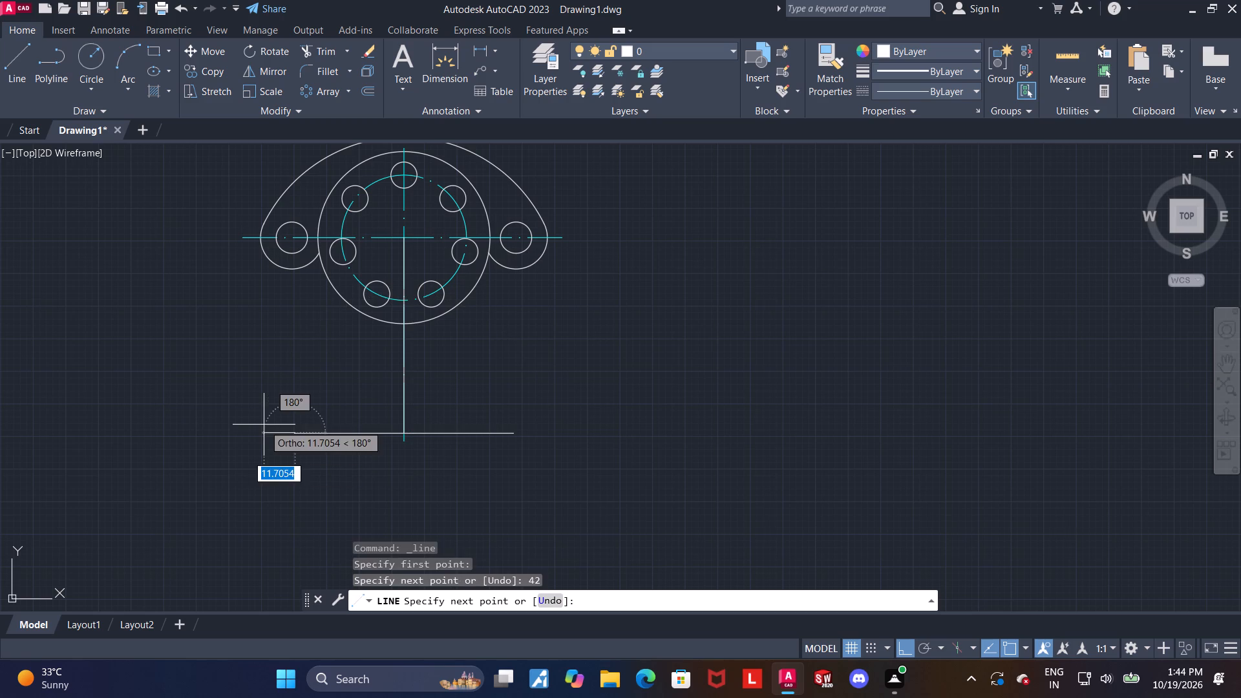
pyautogui.press('Escape')
# Delete the 75-long vertical construction line, keeping the dash-dot centreline.
pyautogui.click(403, 345)
pyautogui.press('Delete')
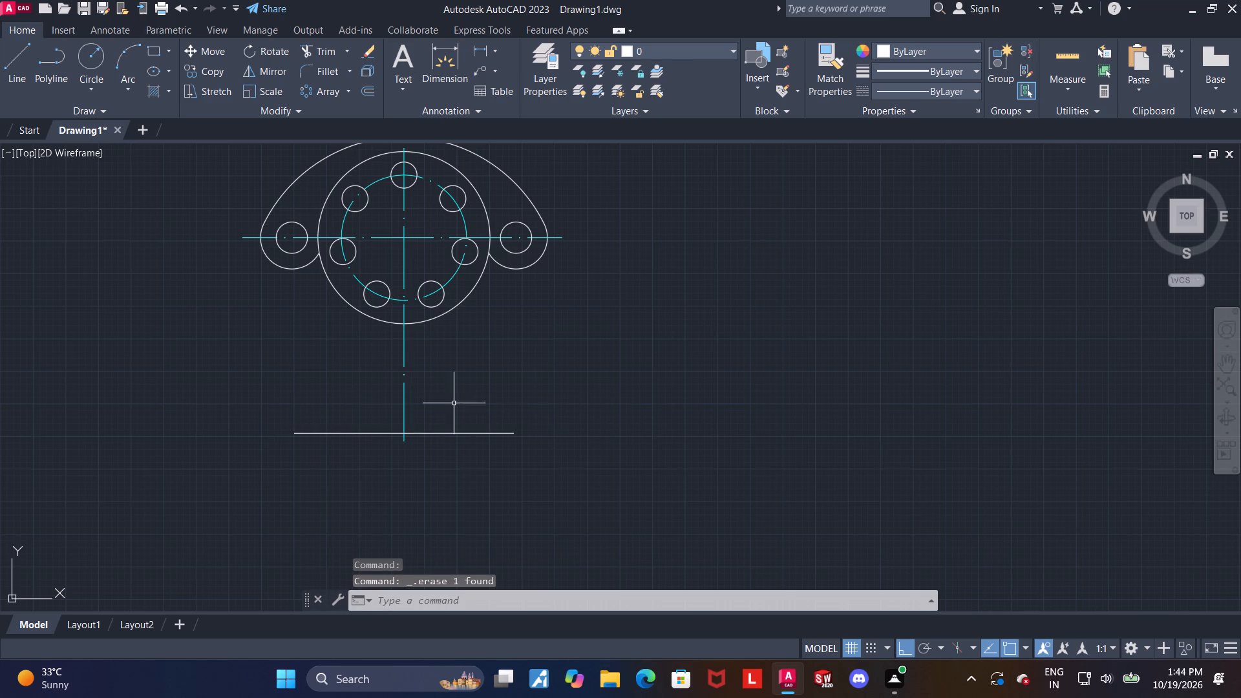
# Draw a circle of radius 13 centred on the left end of the lower horizontal line.
pyautogui.scroll(1, 364, 421)
pyautogui.press('Escape')
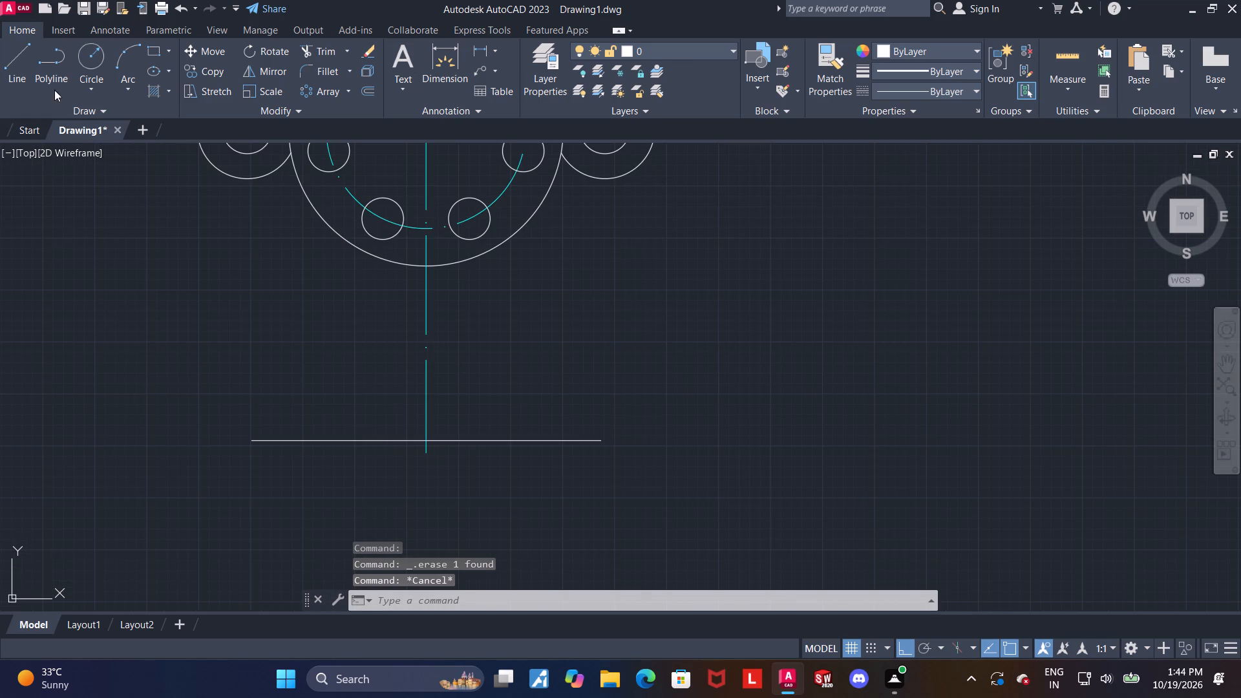
pyautogui.click(89, 62)
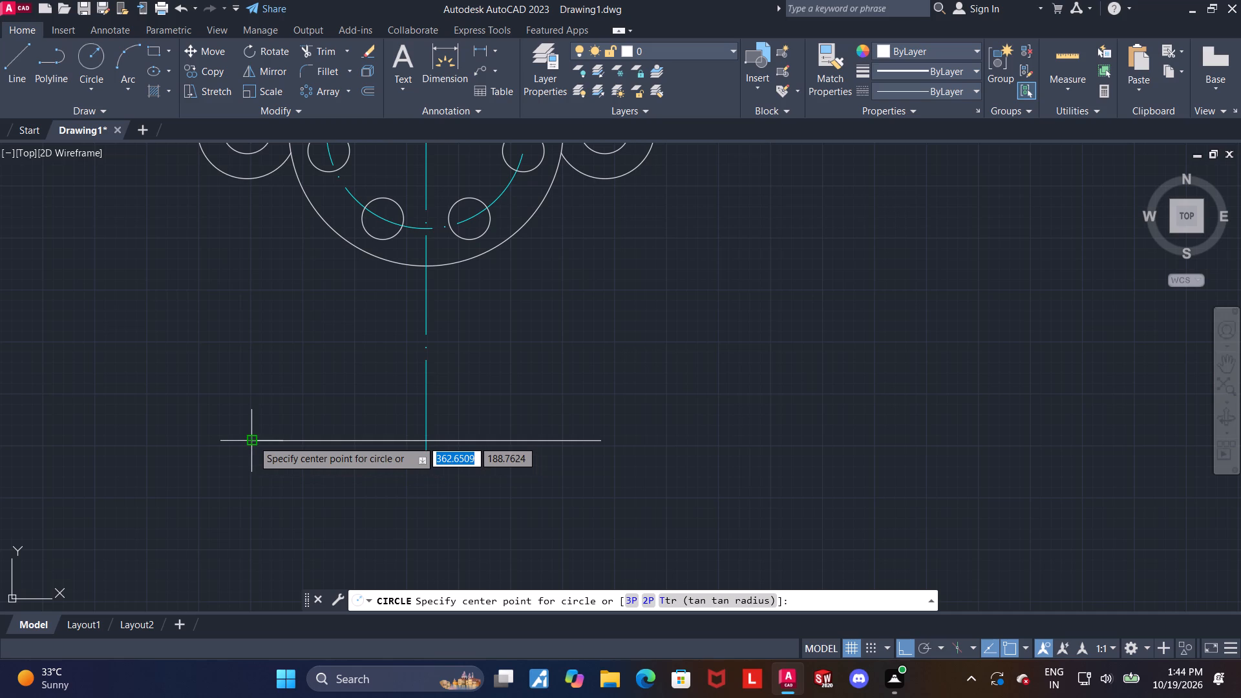
pyautogui.click(253, 440)
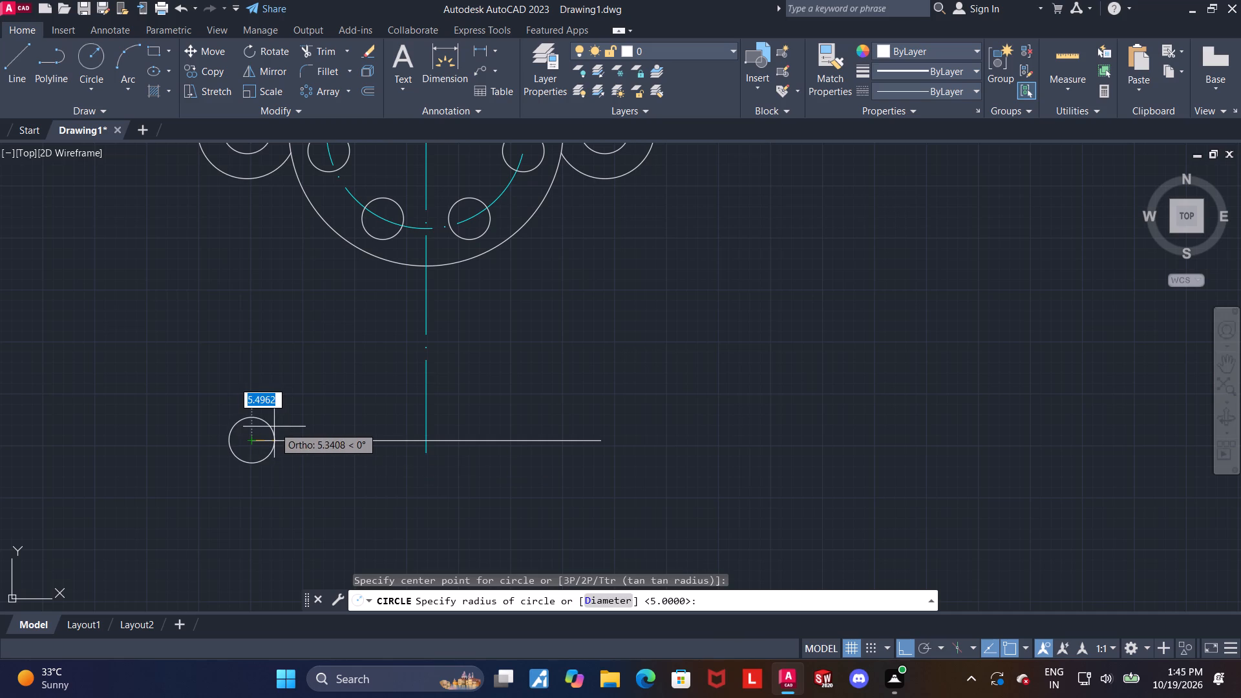
pyautogui.write('13')
pyautogui.press('Return')
pyautogui.press('Escape')
# Draw a circle of radius 13 centred where the lower horizontal line meets the vertical centreline.
pyautogui.click(80, 50)
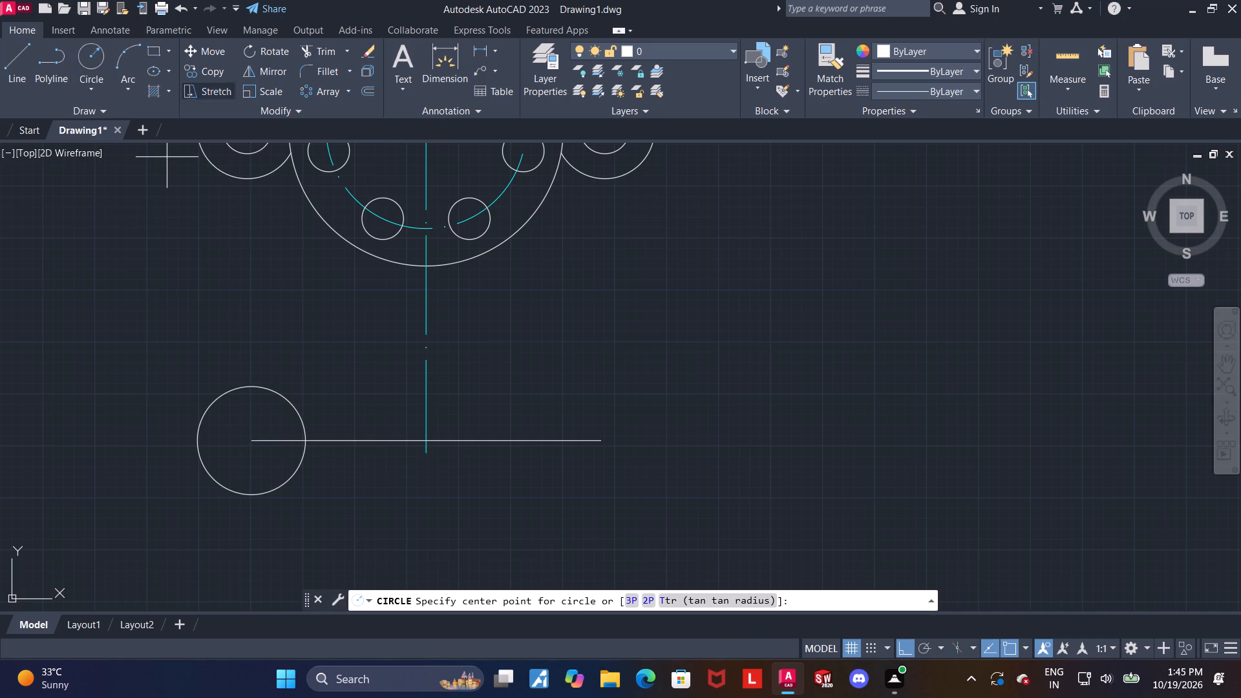
pyautogui.click(423, 437)
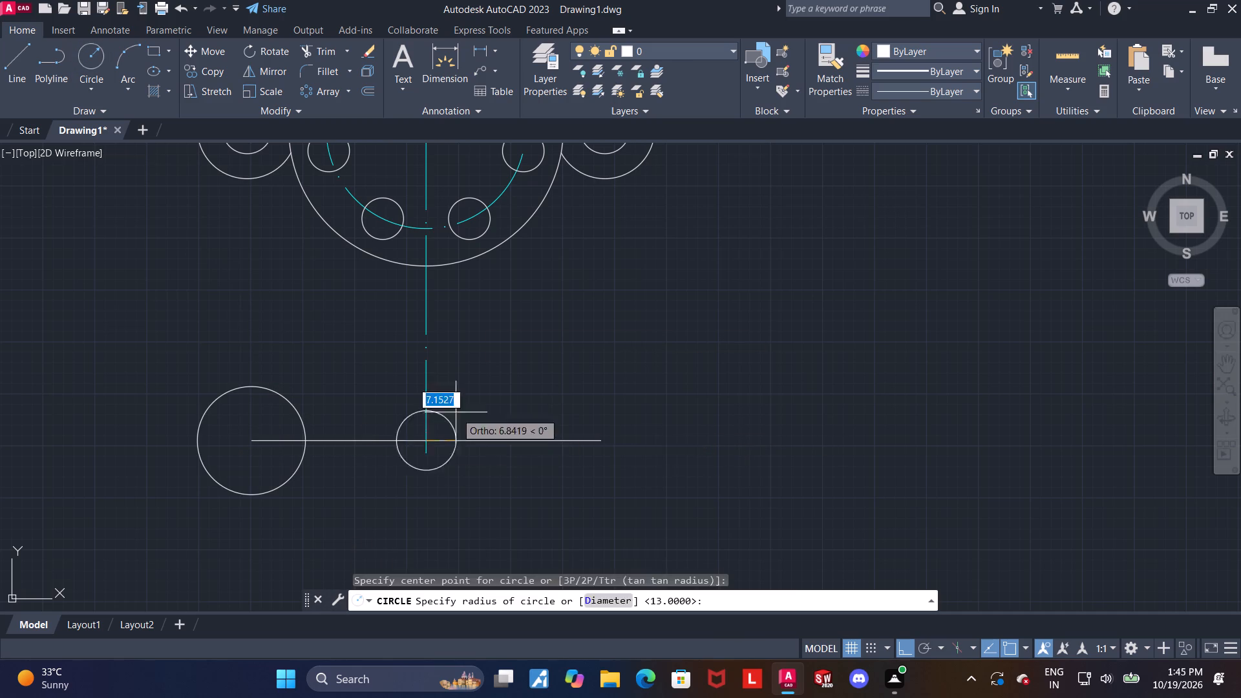
pyautogui.write('13')
pyautogui.press('Return')
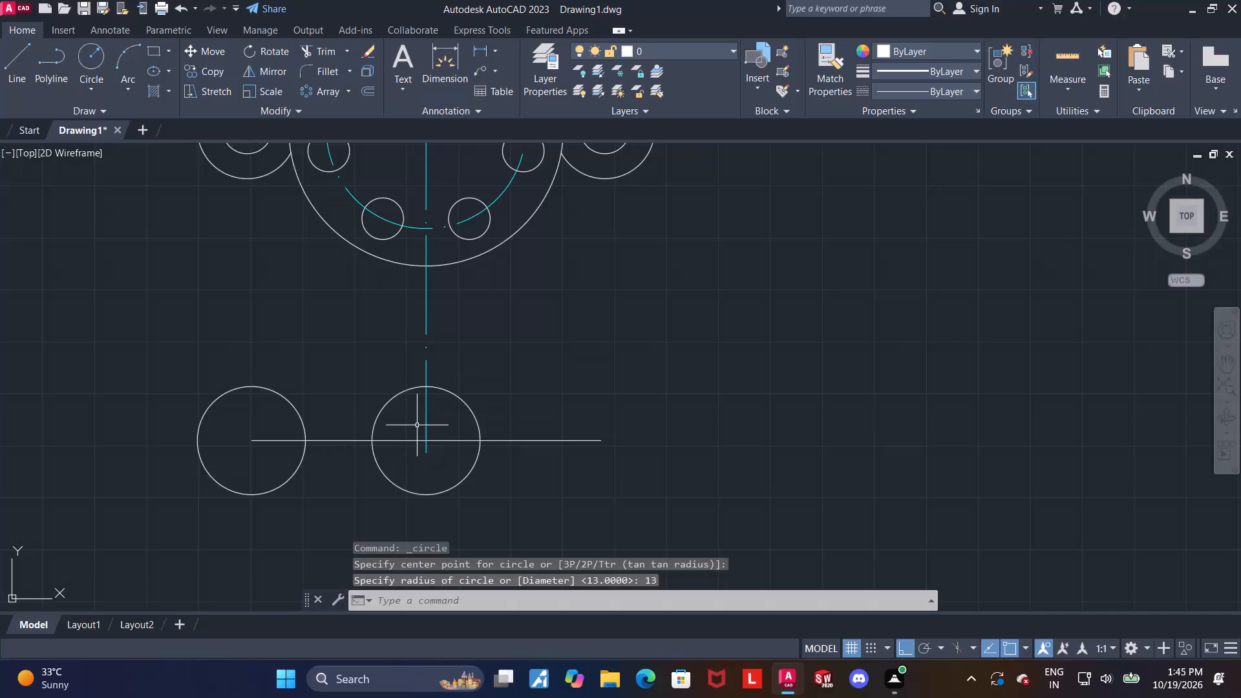
pyautogui.press('Escape')
# Draw a circle of radius 13 centred on the right end of the lower horizontal line.
pyautogui.click(87, 43)
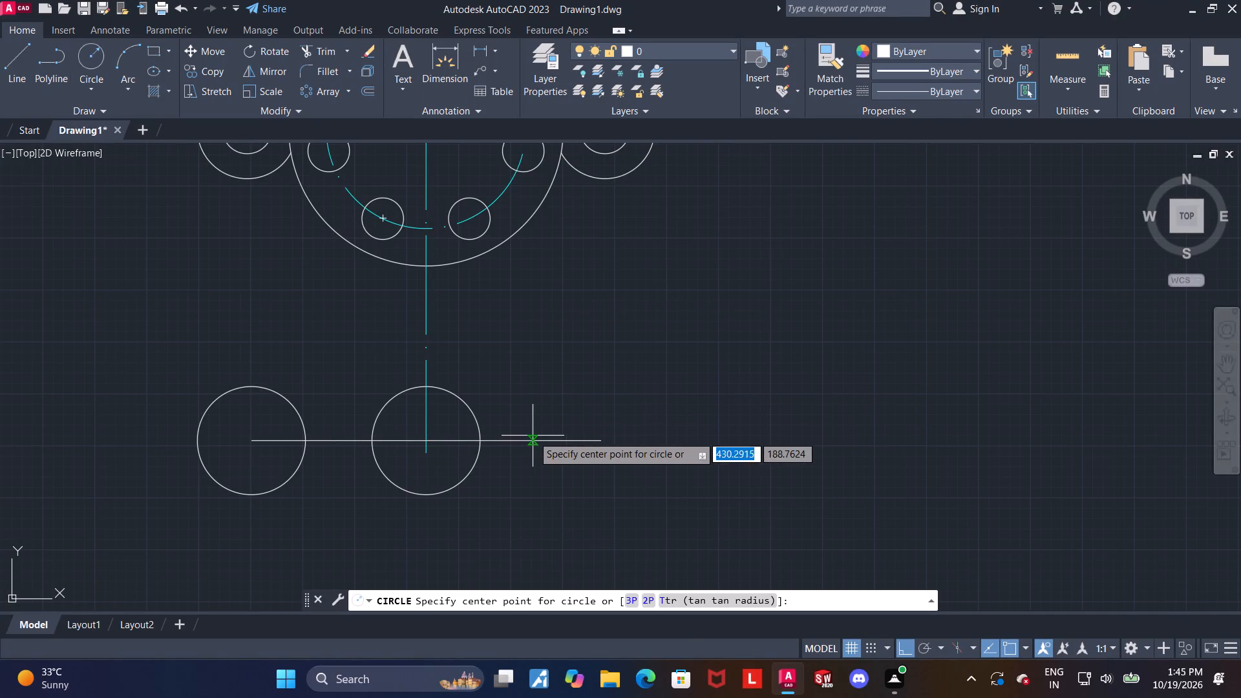
pyautogui.click(598, 443)
pyautogui.write('13')
pyautogui.press('Return')
pyautogui.press('Escape')
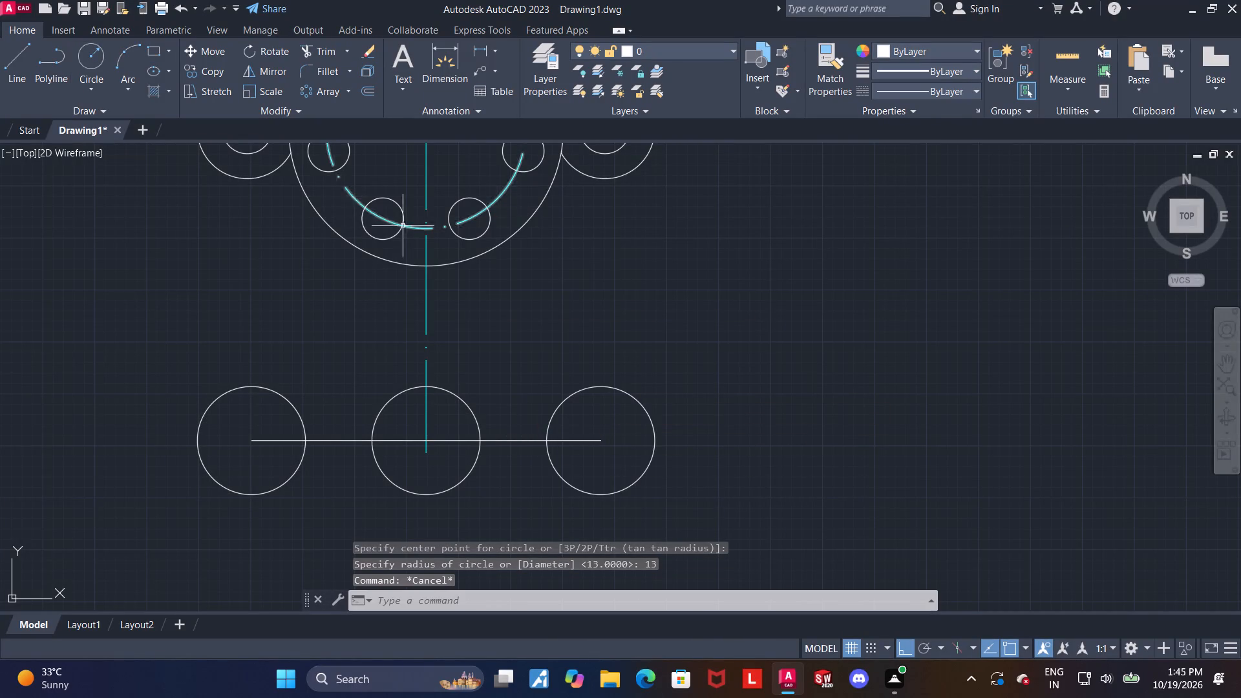
# Draw a circle of diameter 18 concentric with the left radius 13 circle.
pyautogui.click(94, 58)
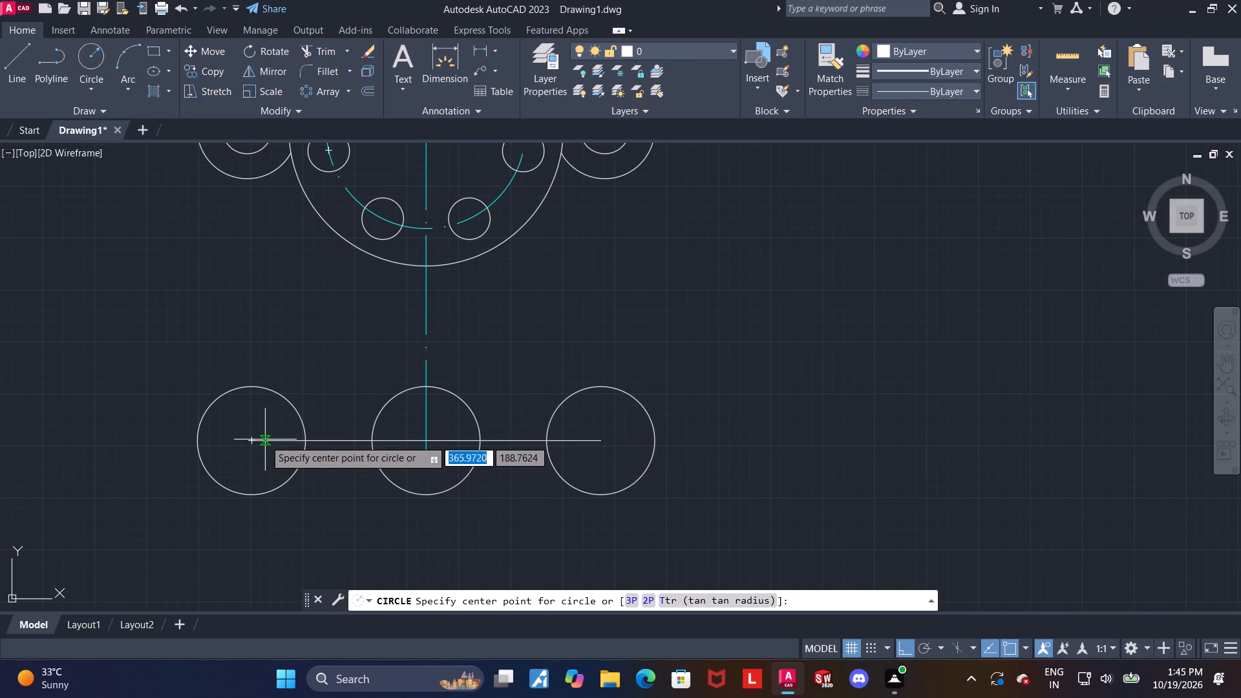
pyautogui.click(253, 438)
pyautogui.press('d')
pyautogui.press('Return')
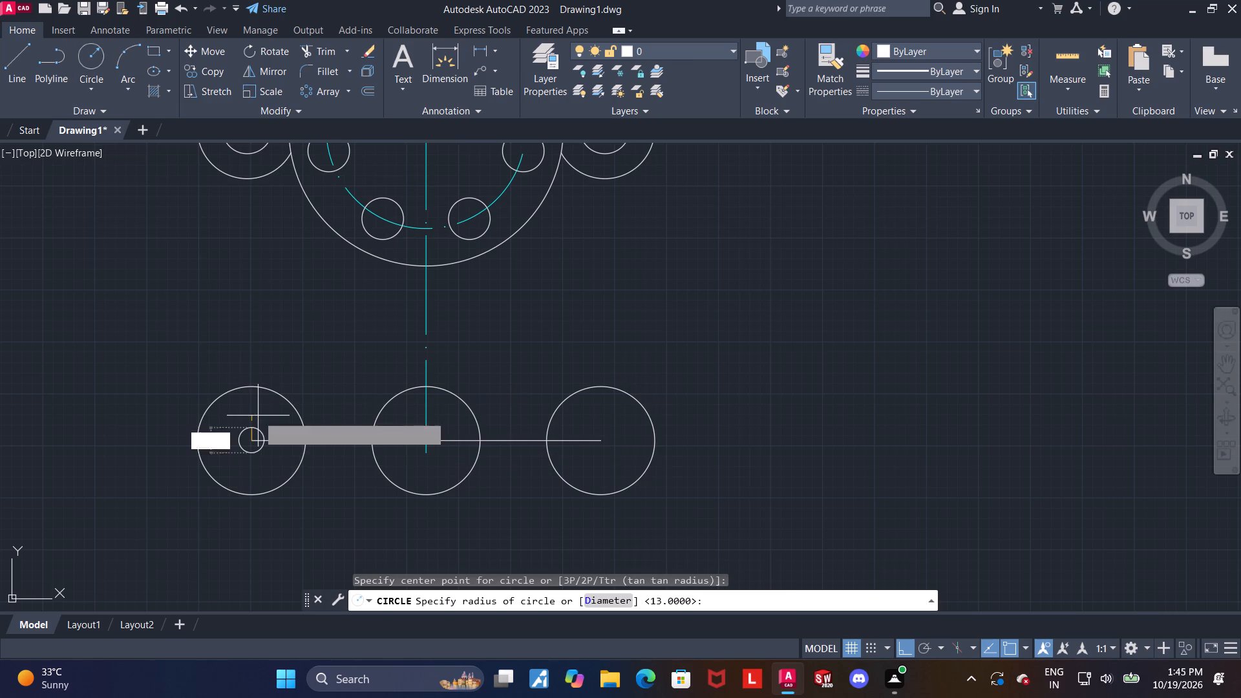
pyautogui.write('18')
pyautogui.press('Return')
pyautogui.press('Escape')
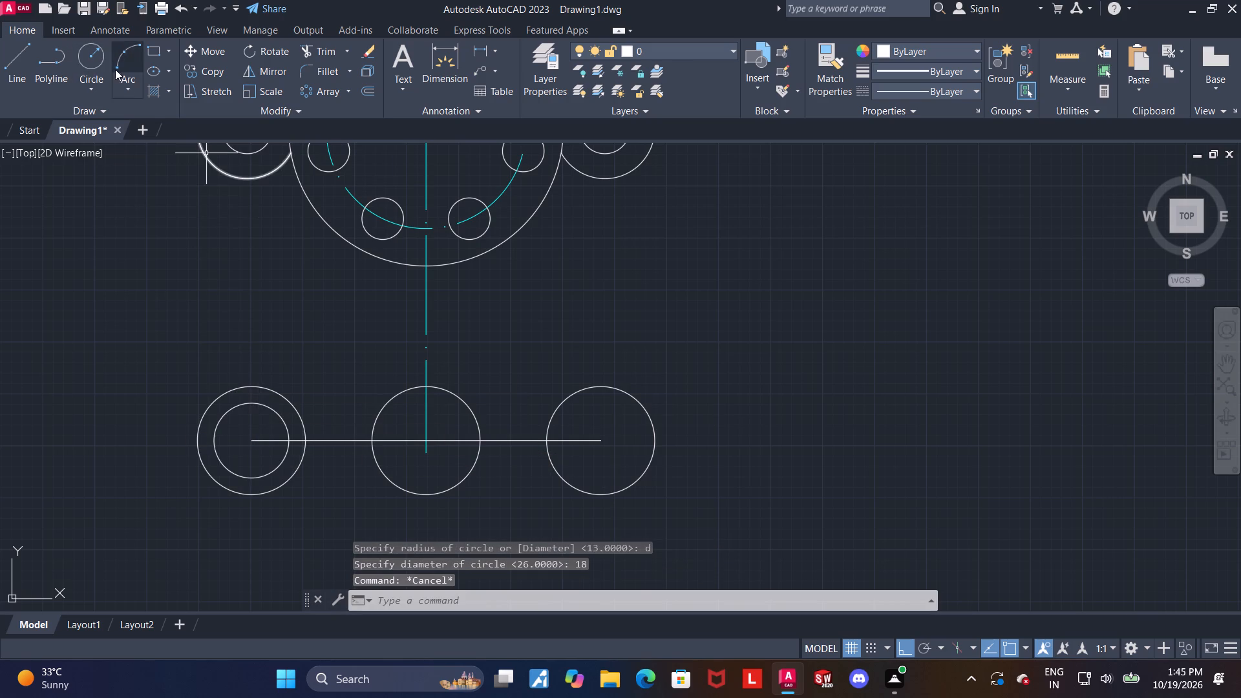
# Draw a circle of diameter 18 concentric with the middle radius 13 circle of the lower row.
pyautogui.click(90, 52)
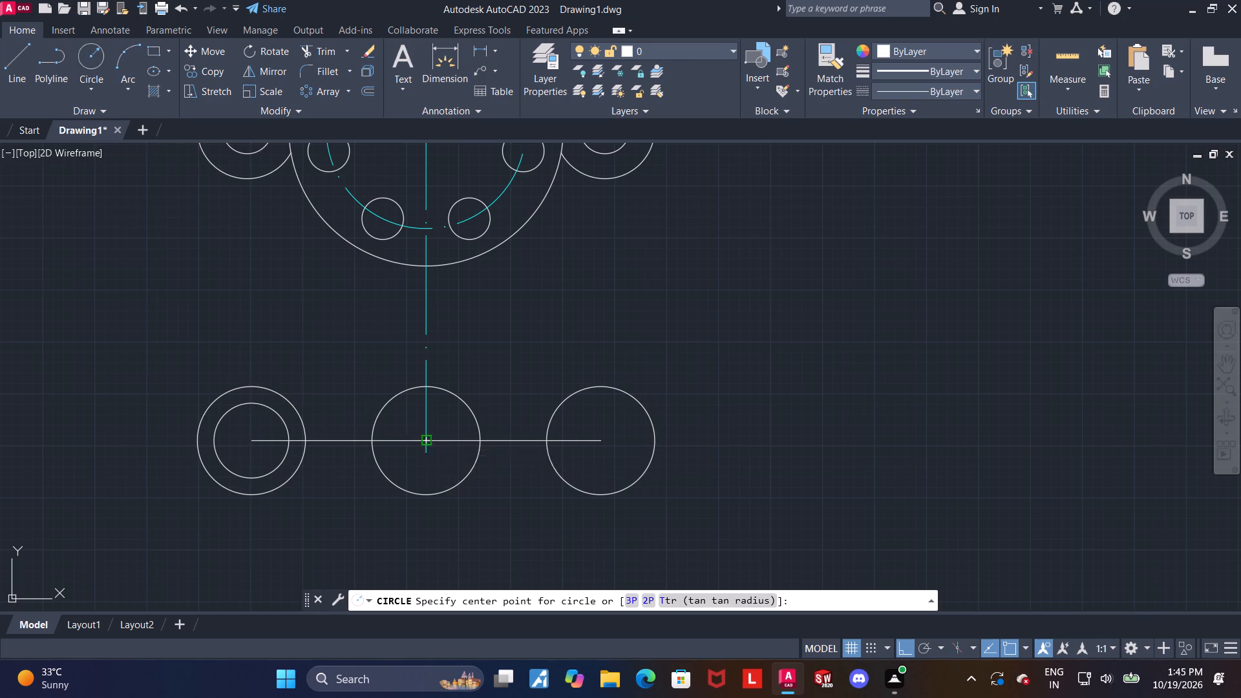
pyautogui.click(427, 439)
pyautogui.press('d')
pyautogui.press('Return')
pyautogui.write('18')
pyautogui.press('Return')
pyautogui.press('Escape')
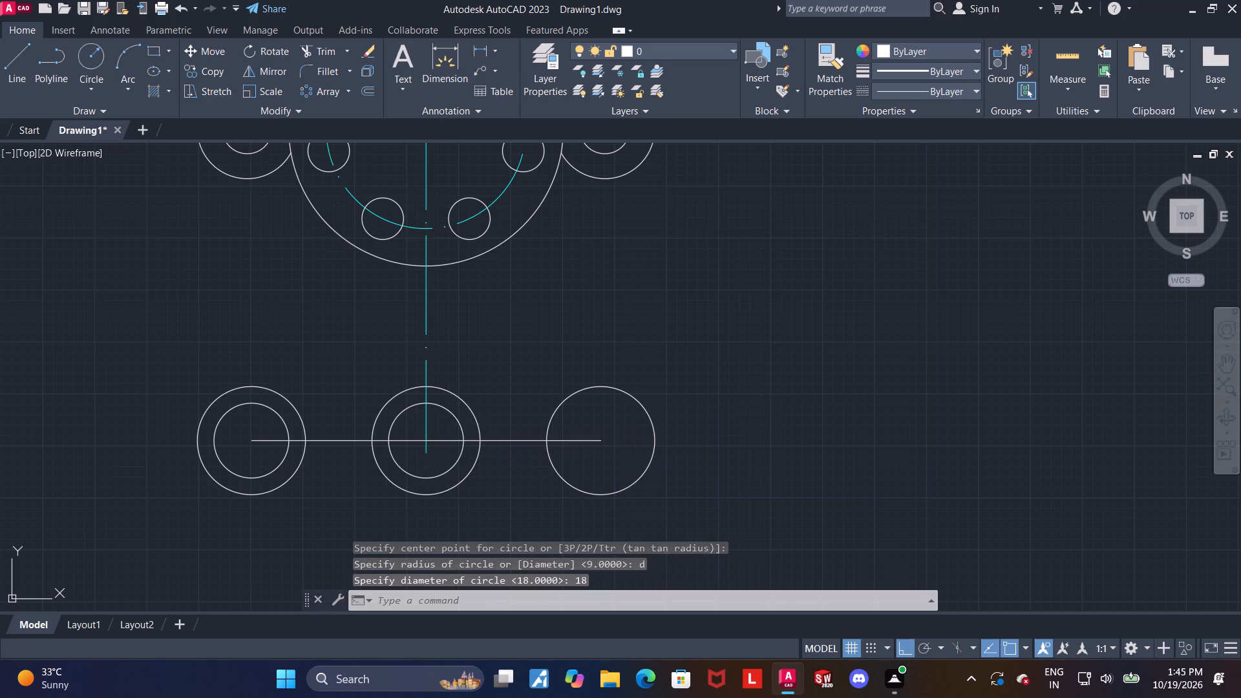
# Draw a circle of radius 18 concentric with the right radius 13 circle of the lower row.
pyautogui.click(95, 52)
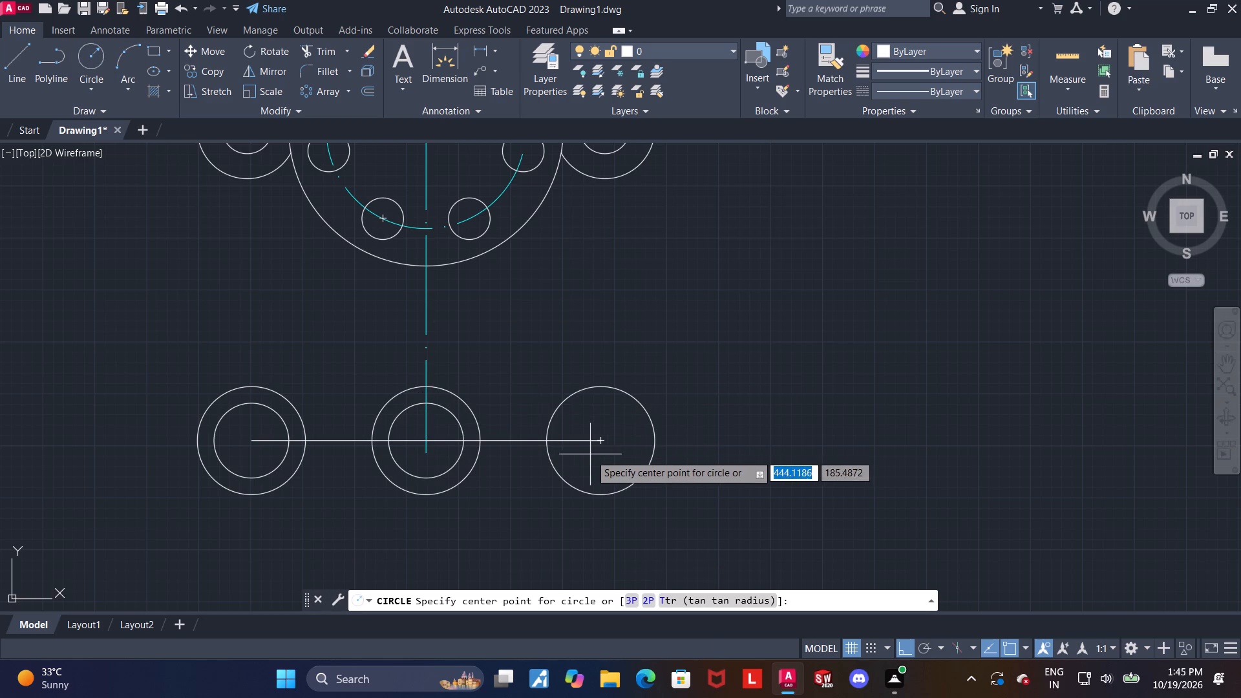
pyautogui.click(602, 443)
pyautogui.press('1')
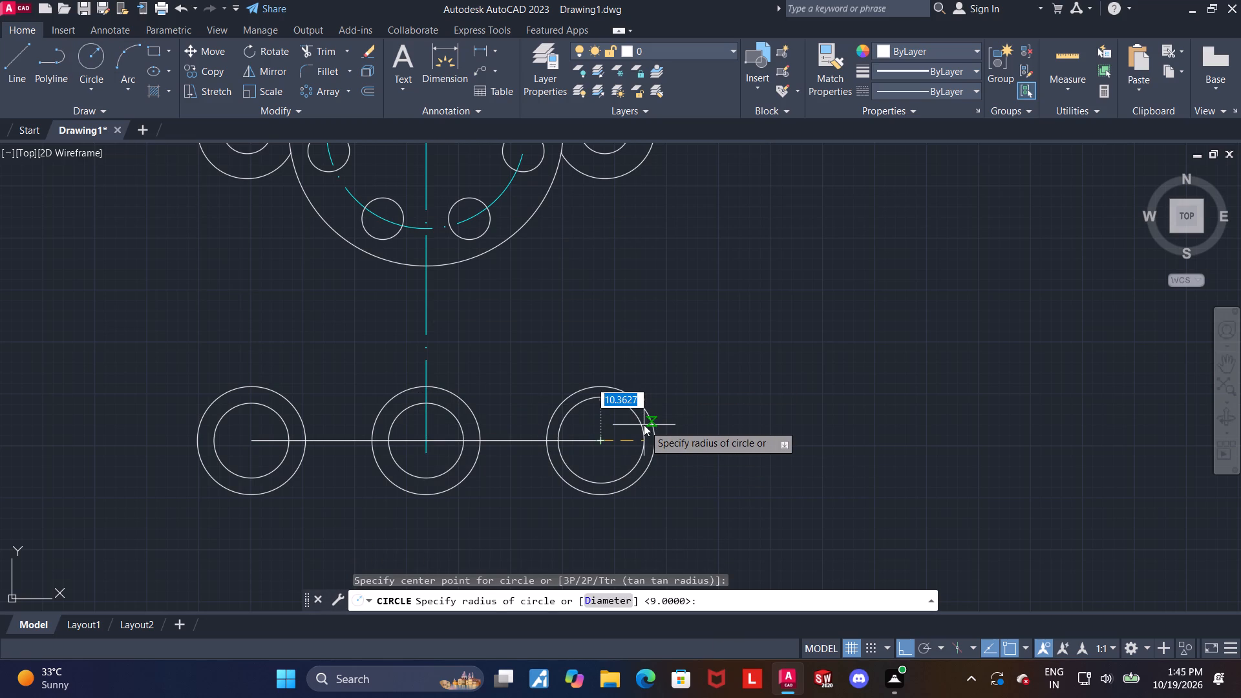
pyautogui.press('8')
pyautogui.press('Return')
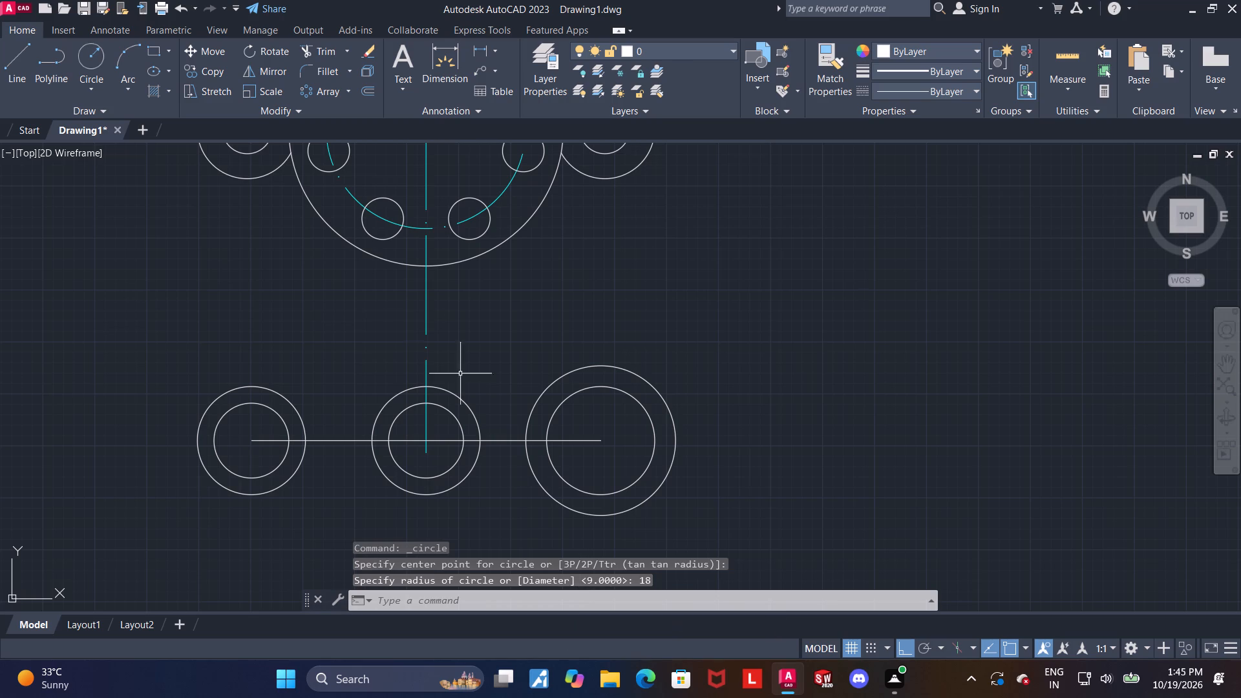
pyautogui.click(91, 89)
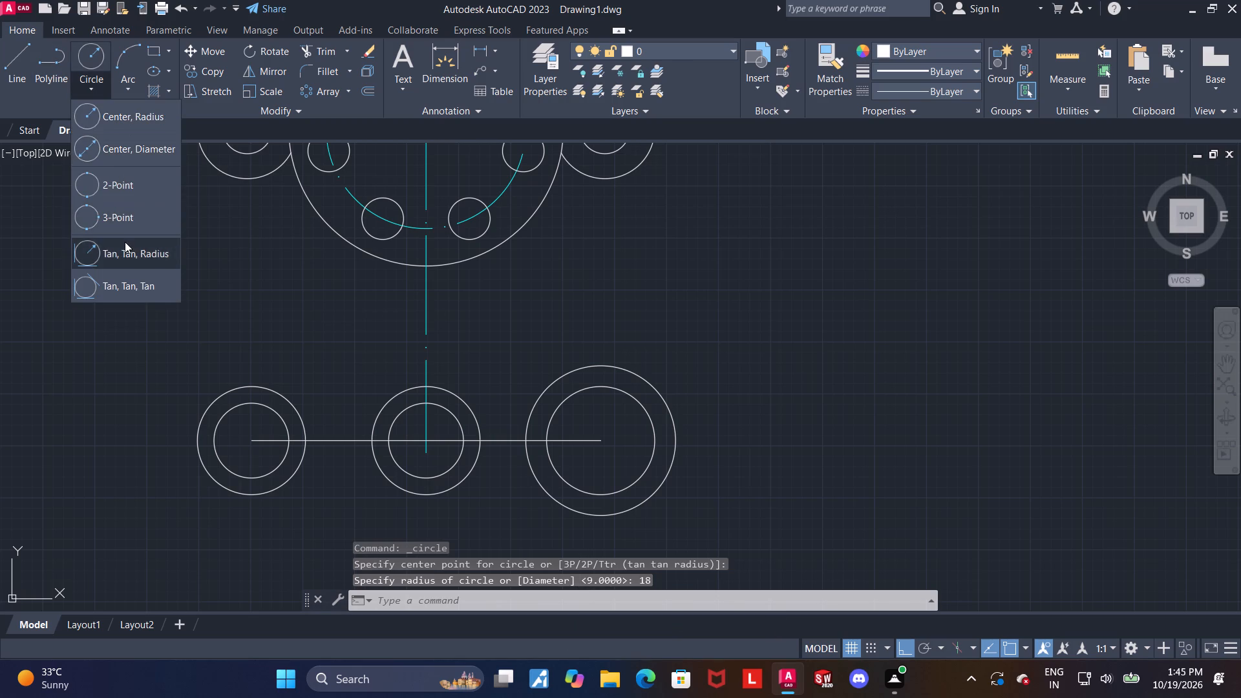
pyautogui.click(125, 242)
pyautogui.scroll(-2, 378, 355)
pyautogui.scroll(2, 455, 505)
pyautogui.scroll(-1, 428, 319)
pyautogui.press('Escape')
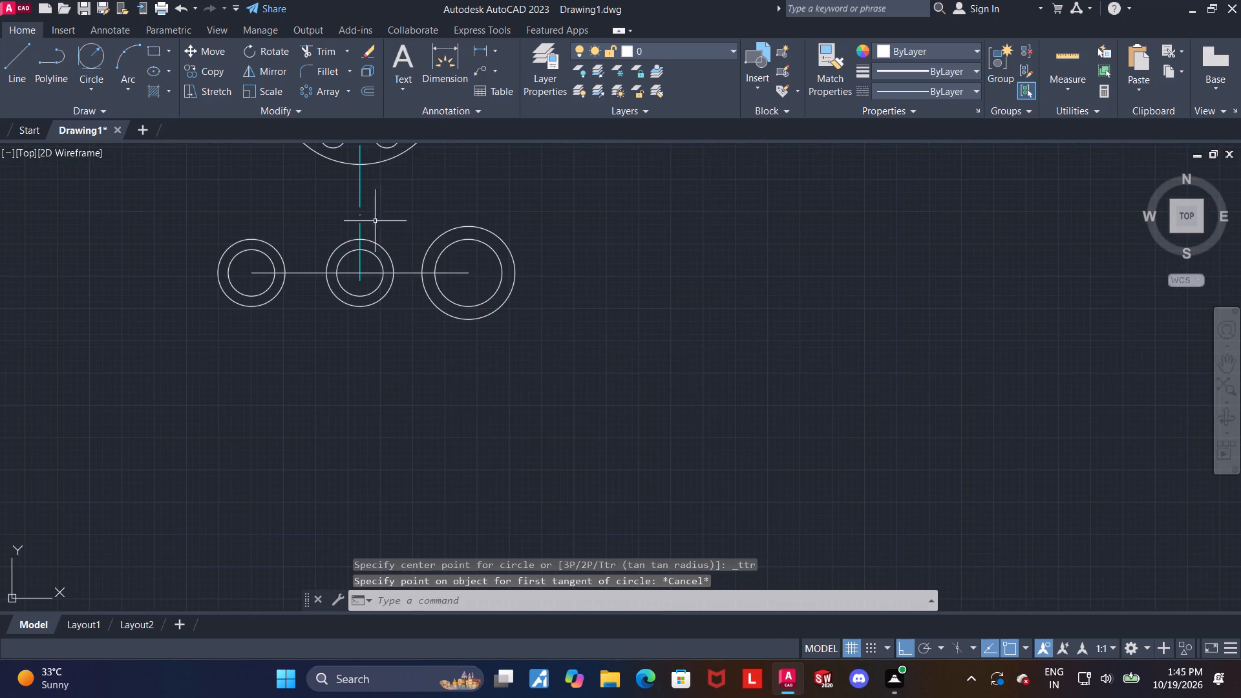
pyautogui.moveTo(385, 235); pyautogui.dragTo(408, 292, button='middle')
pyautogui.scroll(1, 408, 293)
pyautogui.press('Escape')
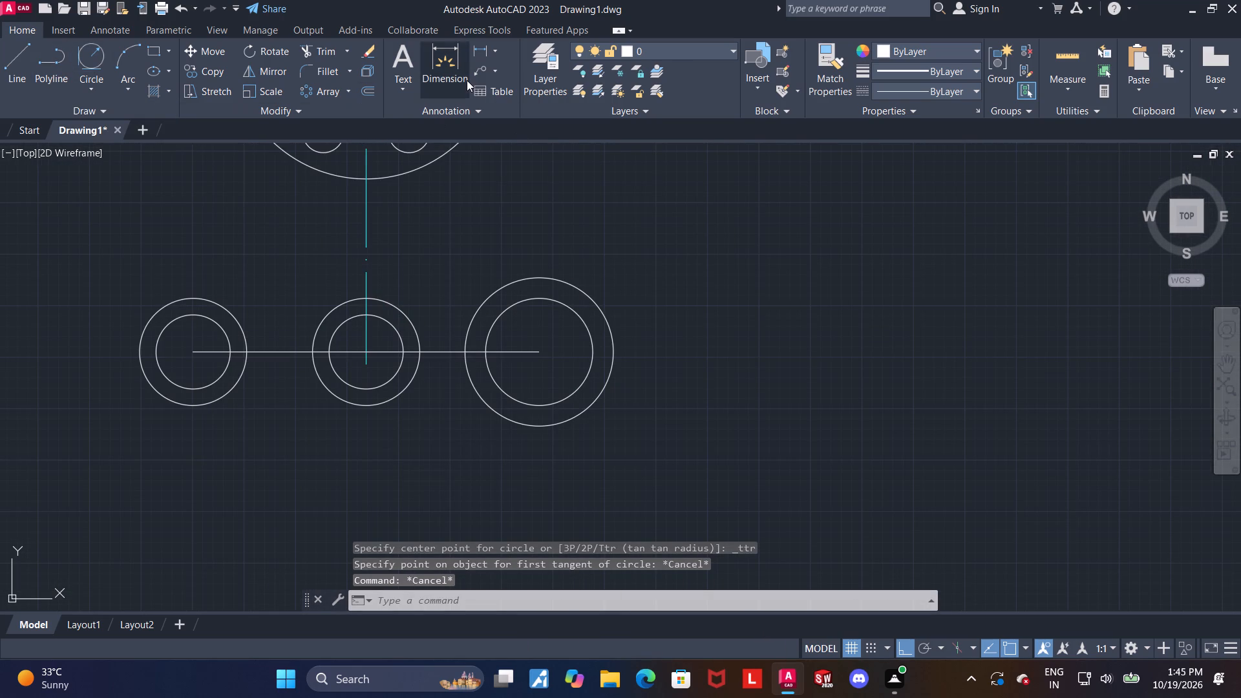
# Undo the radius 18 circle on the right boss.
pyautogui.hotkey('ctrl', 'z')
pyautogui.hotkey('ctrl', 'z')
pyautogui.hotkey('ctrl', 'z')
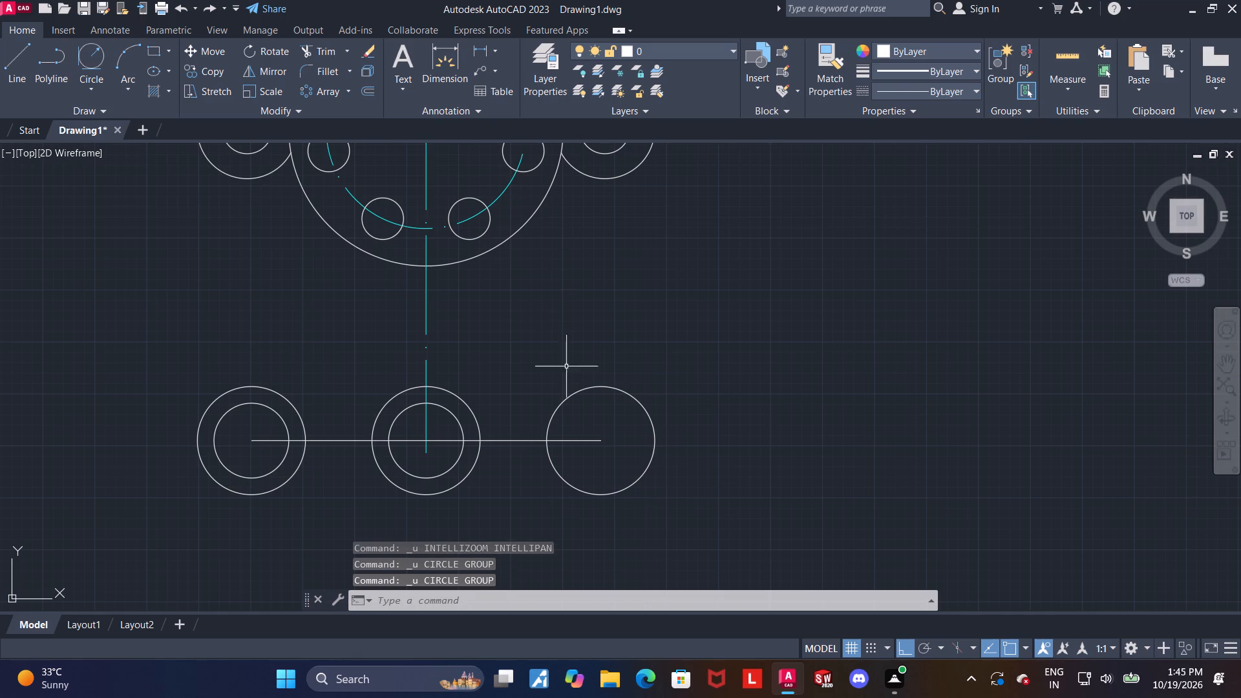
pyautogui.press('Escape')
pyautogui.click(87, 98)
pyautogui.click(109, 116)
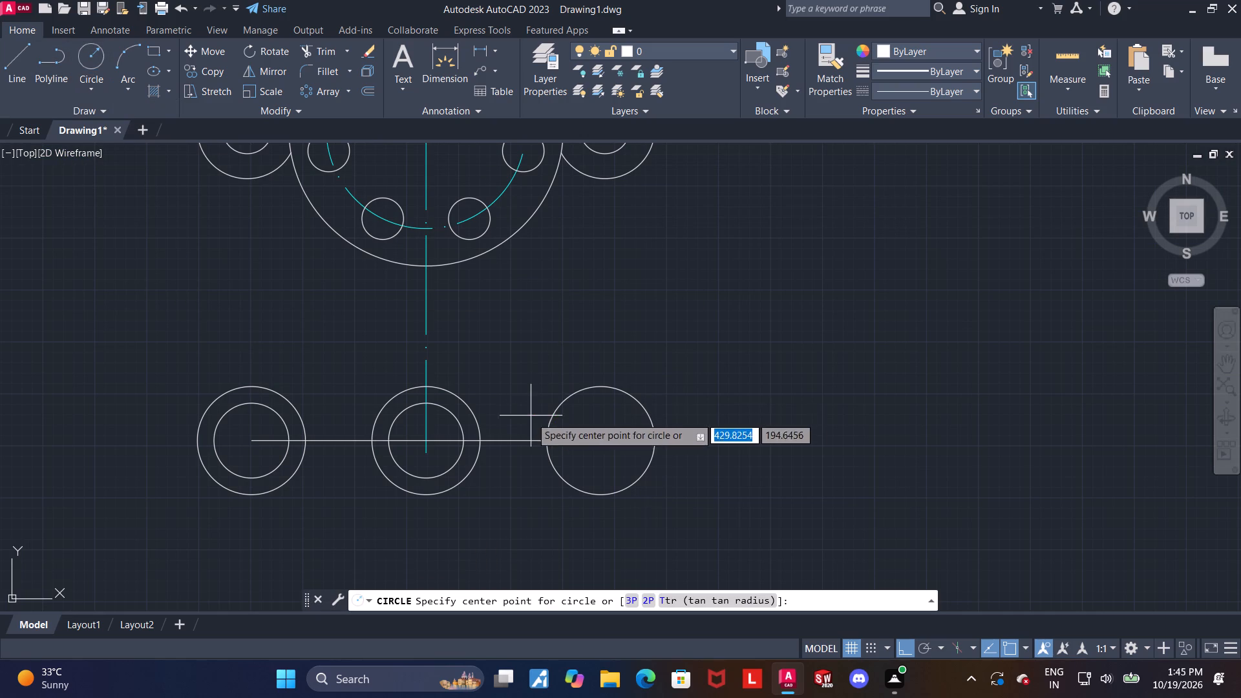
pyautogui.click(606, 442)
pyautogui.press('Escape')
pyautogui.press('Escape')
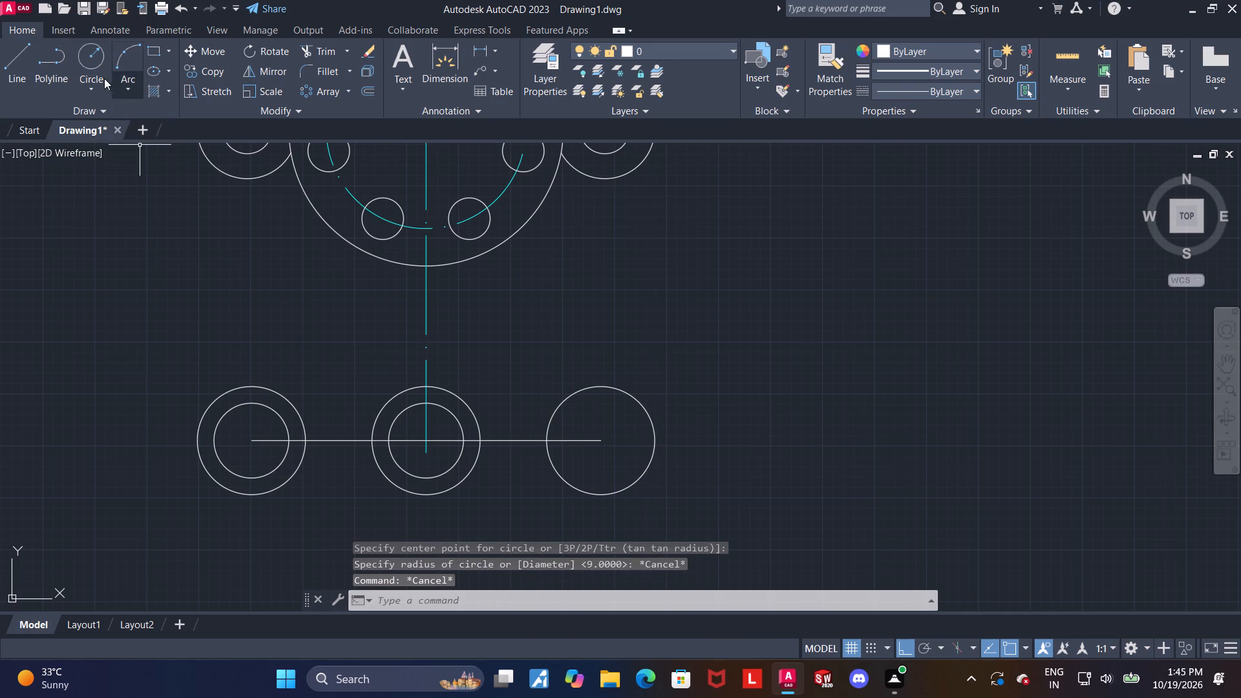
# Draw a circle of diameter 18 concentric with the right radius 13 circle of the lower row.
pyautogui.click(96, 57)
pyautogui.click(598, 443)
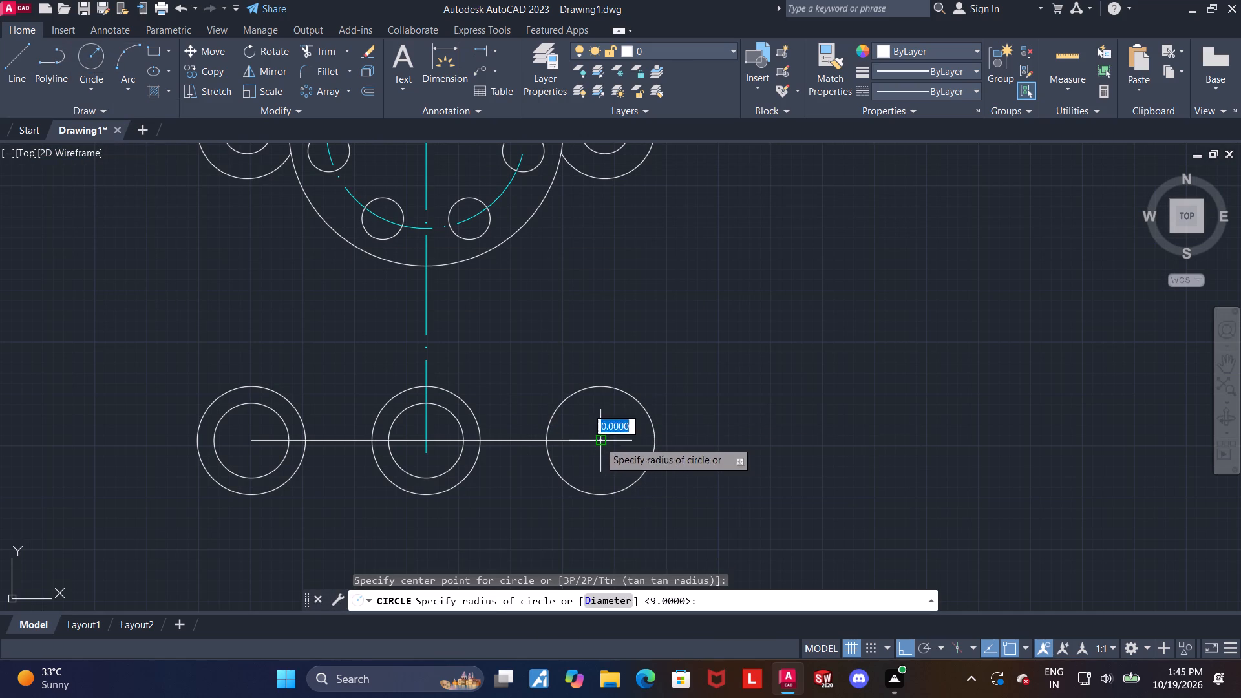
pyautogui.press('d')
pyautogui.press('Return')
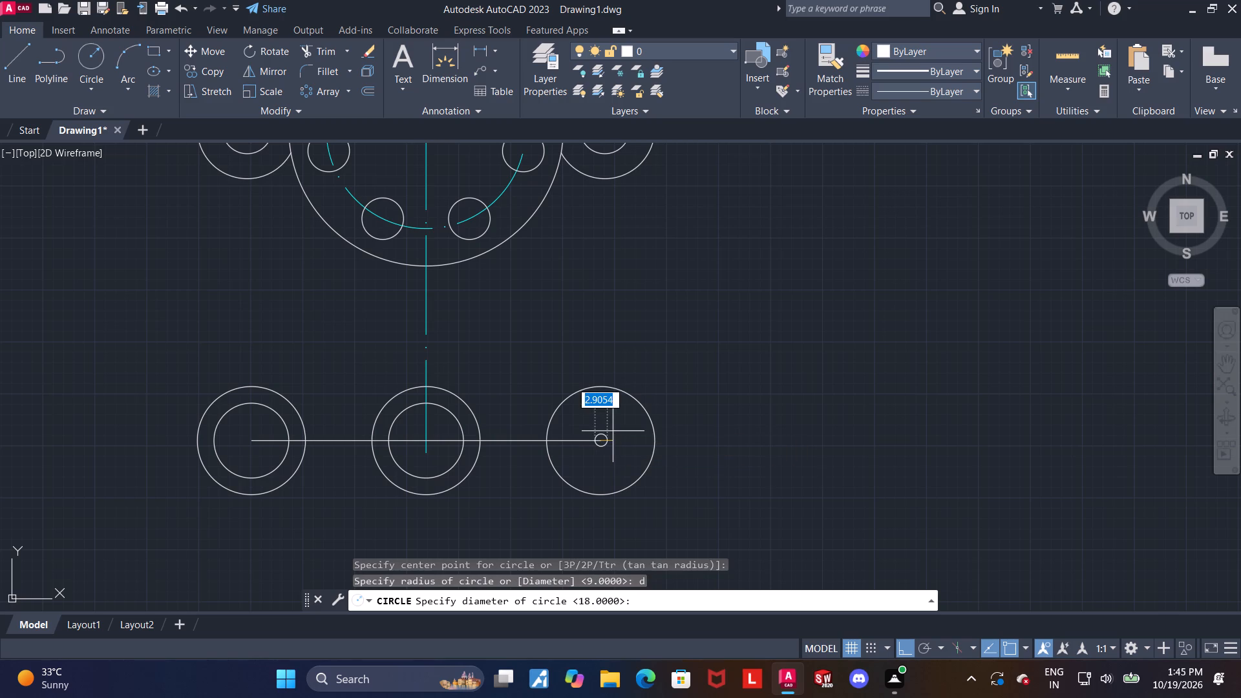
pyautogui.write('18')
pyautogui.press('Return')
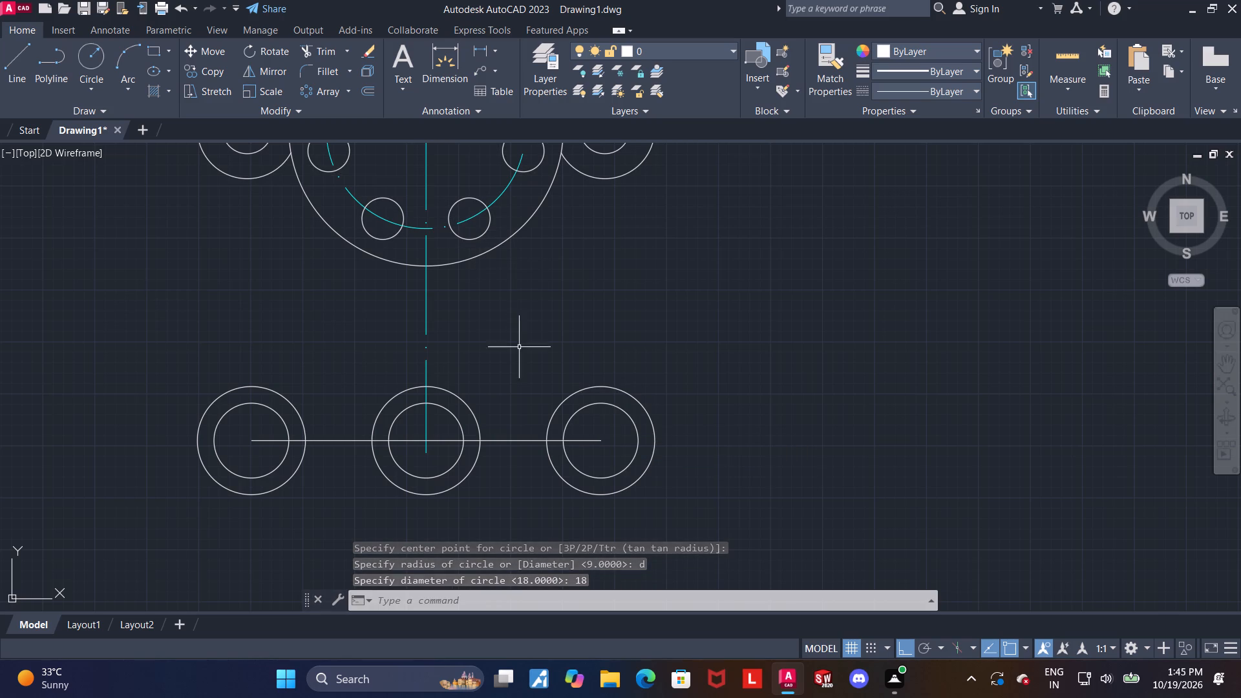
pyautogui.press('Escape')
# Draw a radius 10 circle tangent to the lower sides of the left and middle radius 13 circles using Tan, Tan, Radius.
pyautogui.moveTo(628, 348); pyautogui.dragTo(648, 312, button='middle')
pyautogui.moveTo(282, 540); pyautogui.dragTo(322, 402, button='middle')
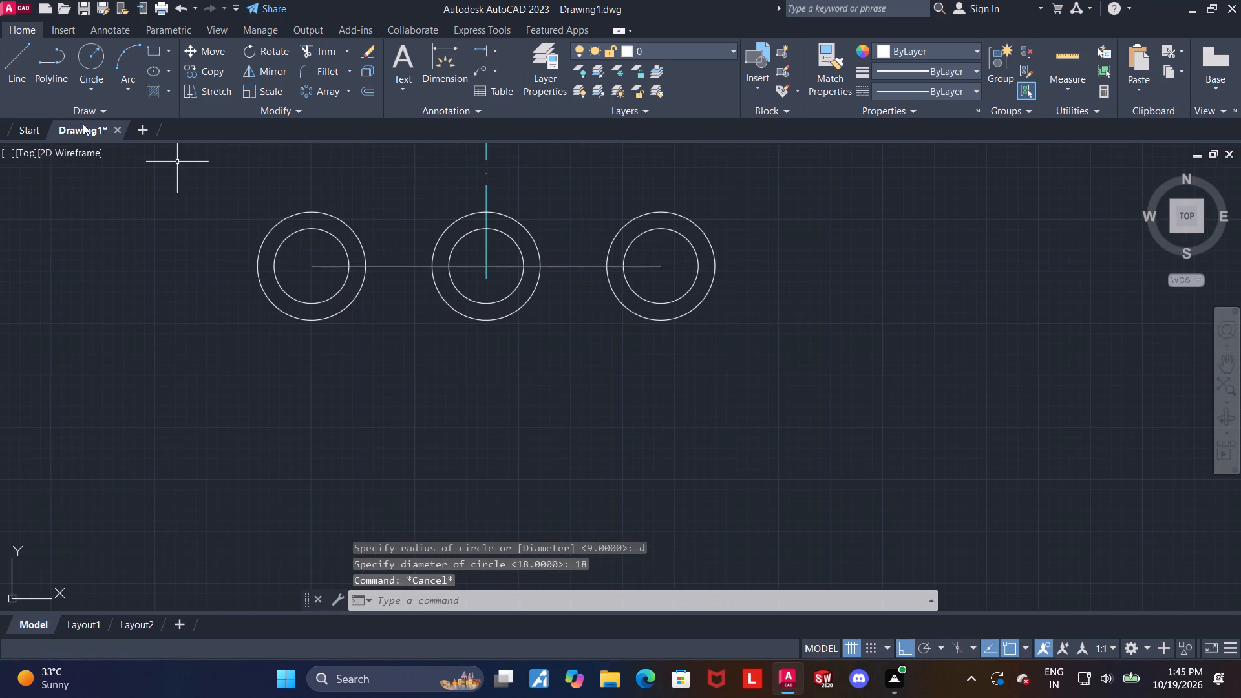
pyautogui.click(83, 90)
pyautogui.click(117, 246)
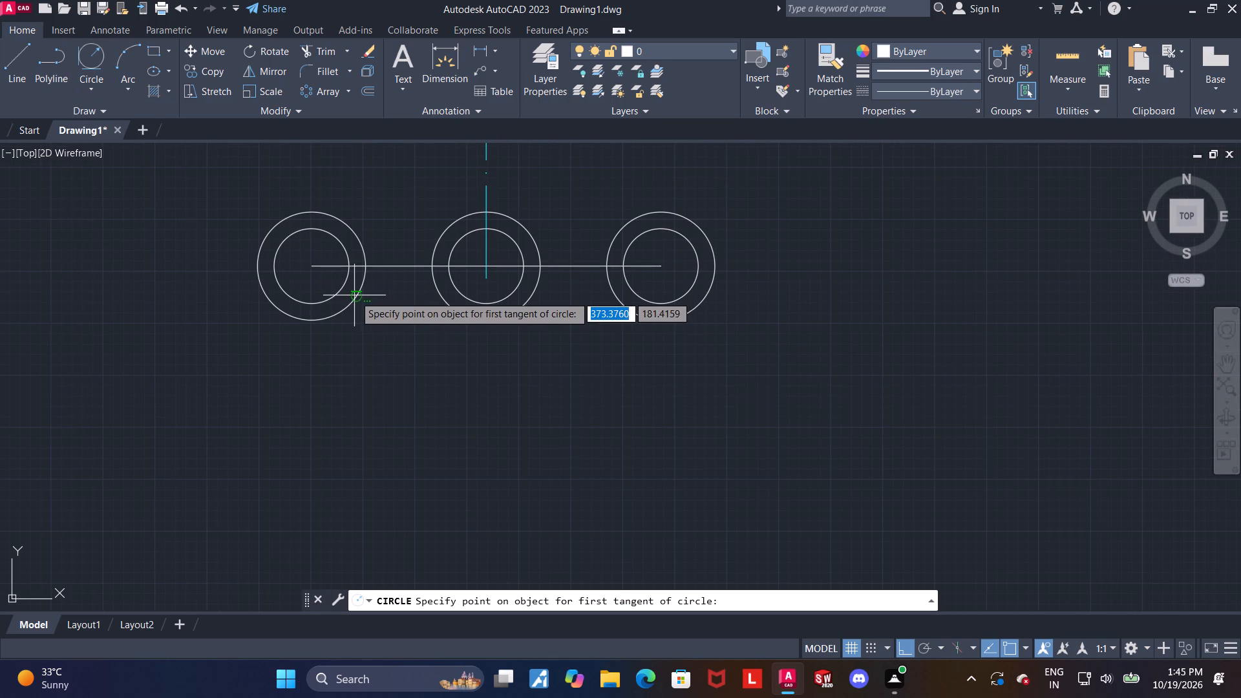
pyautogui.click(354, 295)
pyautogui.click(432, 290)
pyautogui.write('10')
pyautogui.press('Return')
pyautogui.press('Escape')
pyautogui.press('Escape')
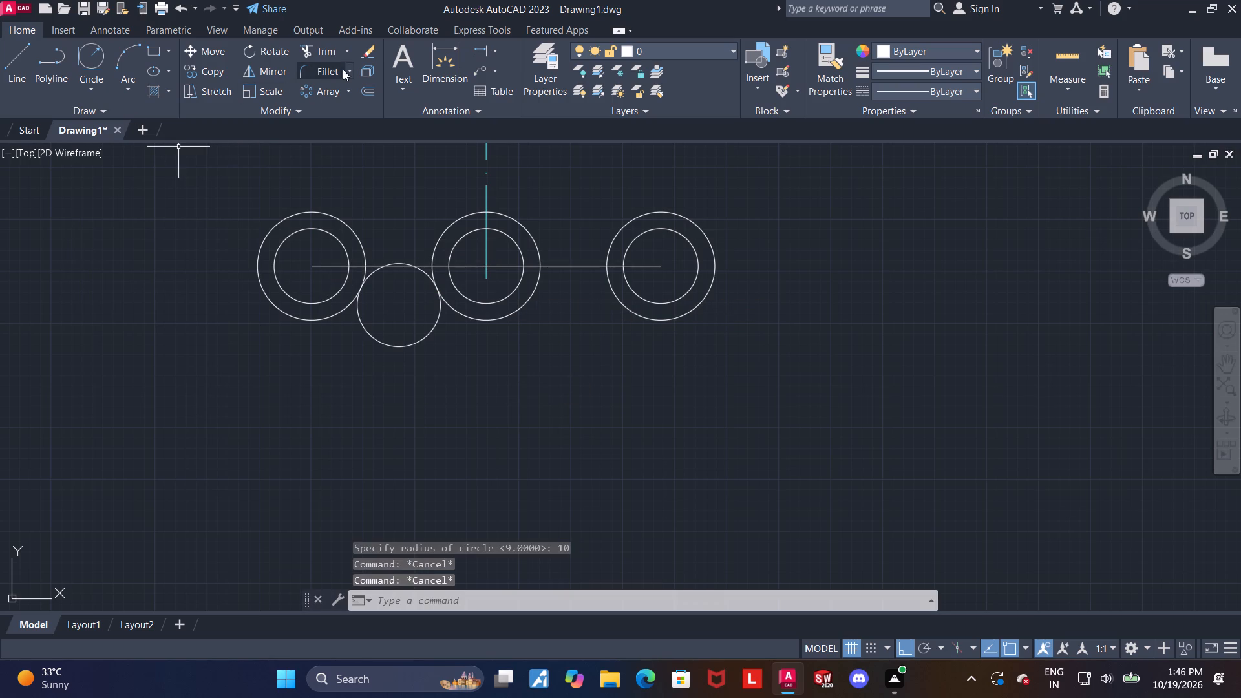
# Trim the lower part of the left radius 10 circle, keeping the arc between the left and middle bosses.
pyautogui.click(330, 47)
pyautogui.moveTo(413, 304); pyautogui.dragTo(418, 348)
pyautogui.press('Escape')
pyautogui.press('Escape')
pyautogui.press('Escape')
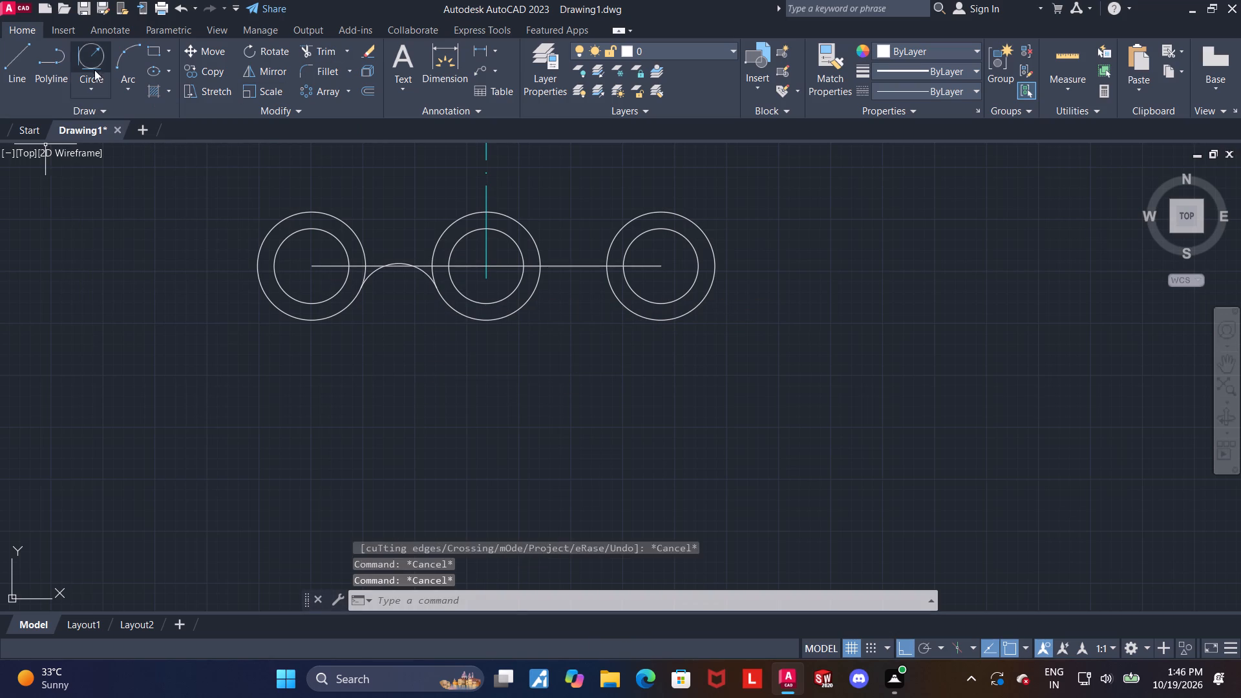
# Draw a radius 10 circle tangent to the lower sides of the middle and right radius 13 circles.
pyautogui.click(92, 60)
pyautogui.click(540, 286)
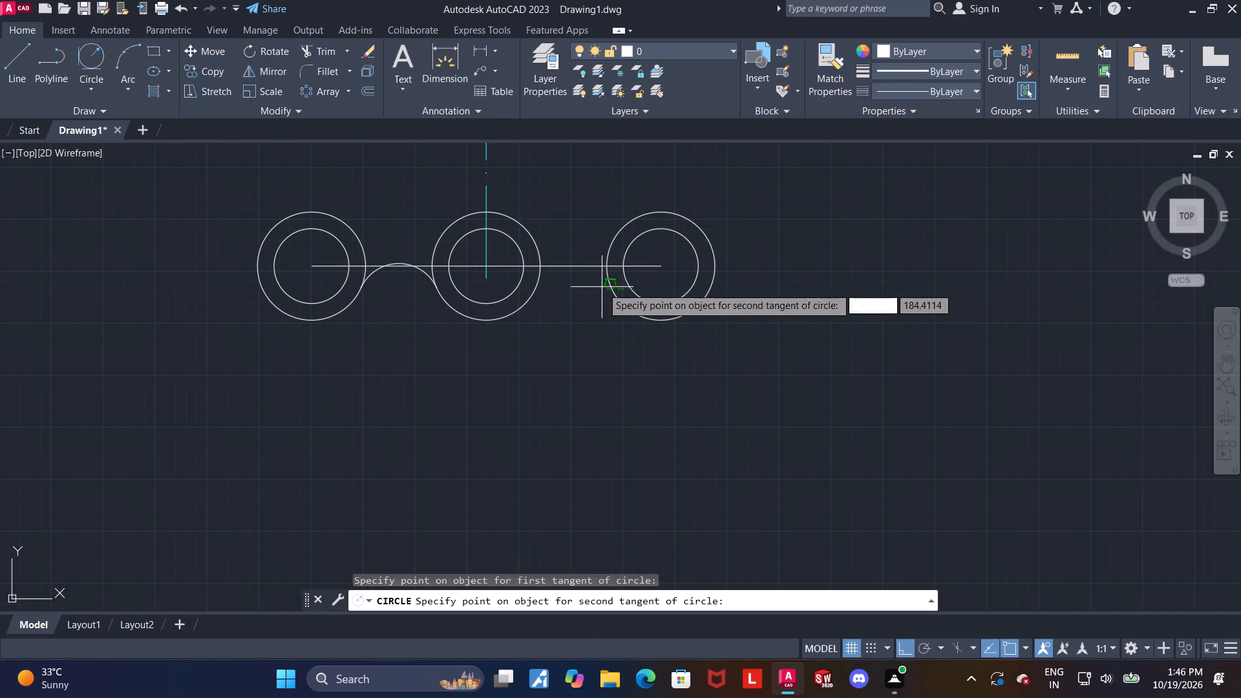
pyautogui.click(602, 287)
pyautogui.write('10')
pyautogui.press('Return')
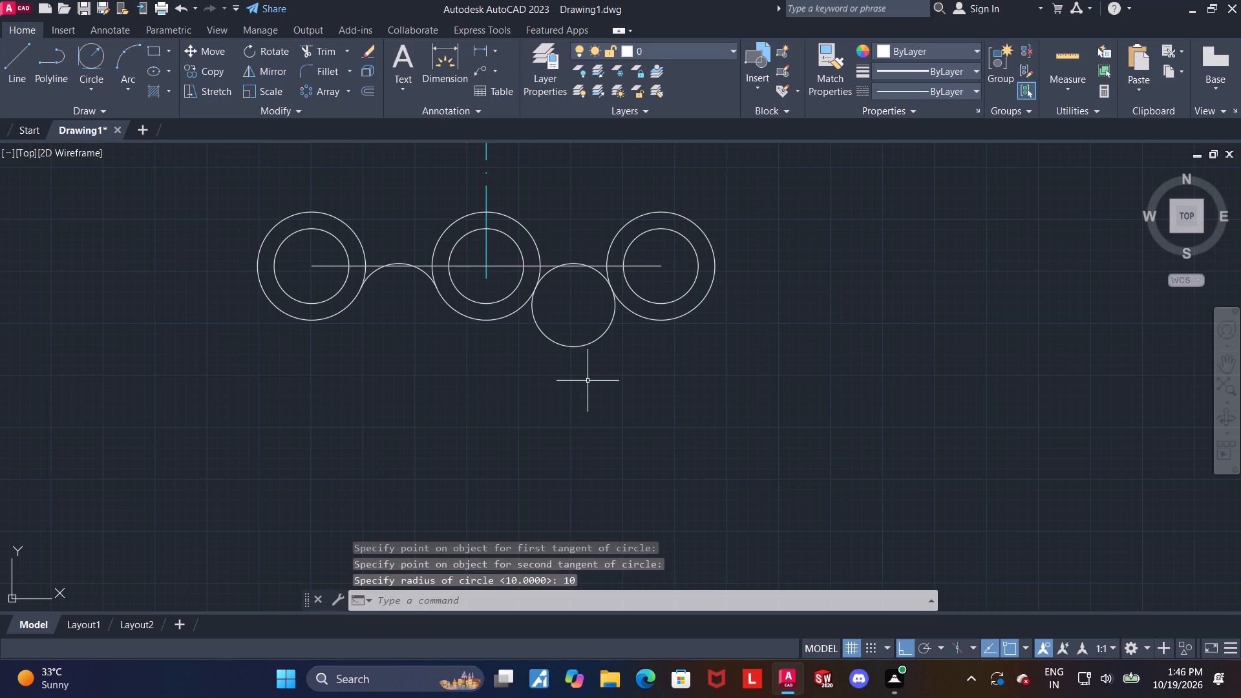
pyautogui.press('Escape')
pyautogui.press('Escape')
# Trim the lower part of the right radius 10 circle, keeping the arc between the middle and right bosses.
pyautogui.click(327, 45)
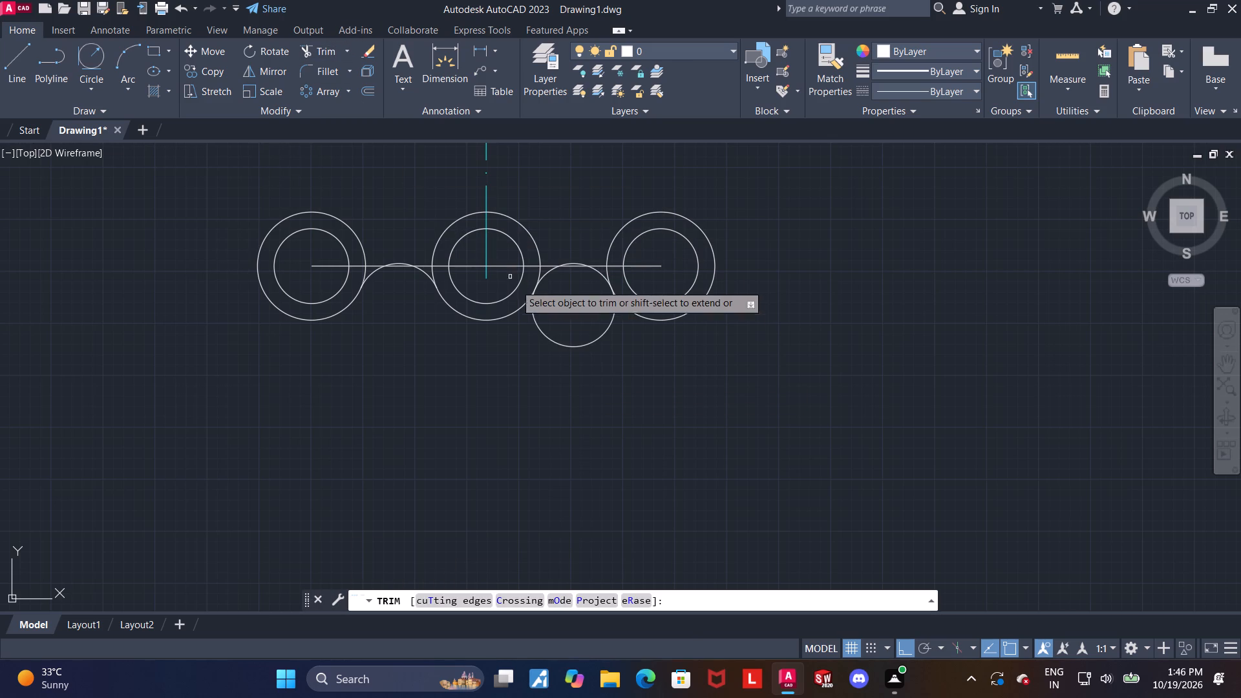
pyautogui.moveTo(573, 310); pyautogui.dragTo(559, 378)
pyautogui.press('Escape')
# Draw a vertical line about 81 long from the leftmost point of the lower left boss up past the upper left lobe.
pyautogui.moveTo(569, 323); pyautogui.dragTo(547, 396, button='middle')
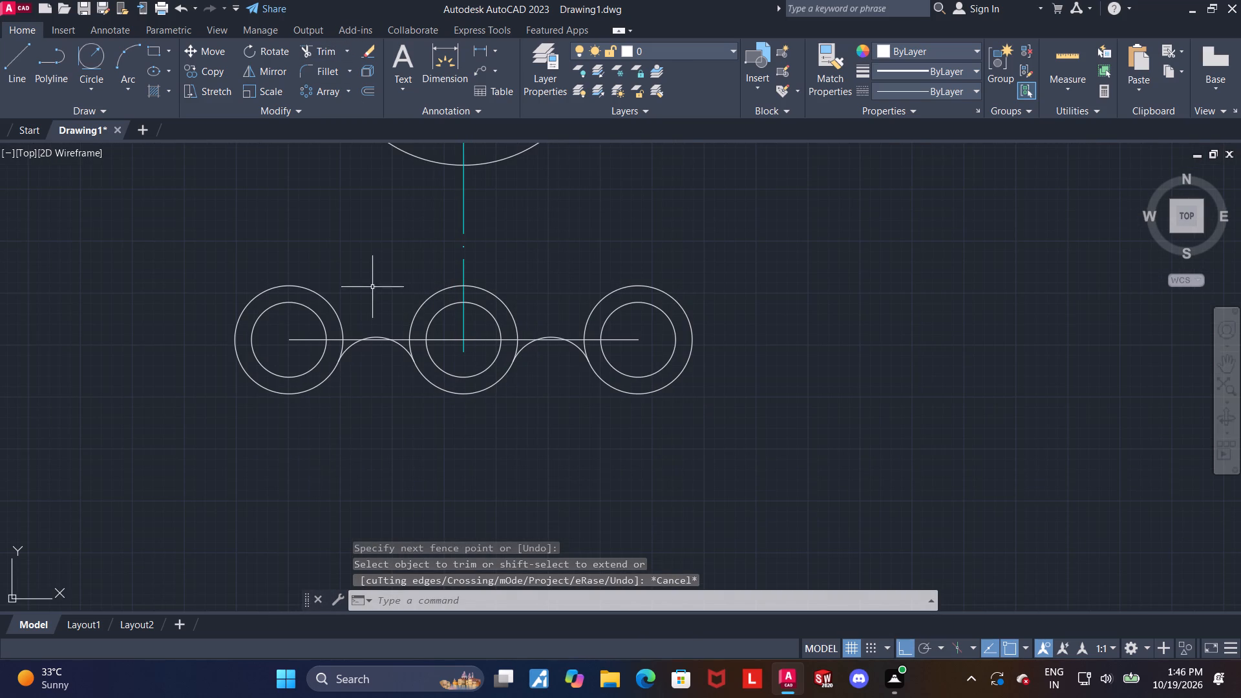
pyautogui.moveTo(374, 291); pyautogui.dragTo(372, 398, button='middle')
pyautogui.moveTo(374, 347); pyautogui.dragTo(372, 371, button='middle')
pyautogui.moveTo(372, 354); pyautogui.dragTo(372, 375, button='middle')
pyautogui.scroll(-1, 372, 367)
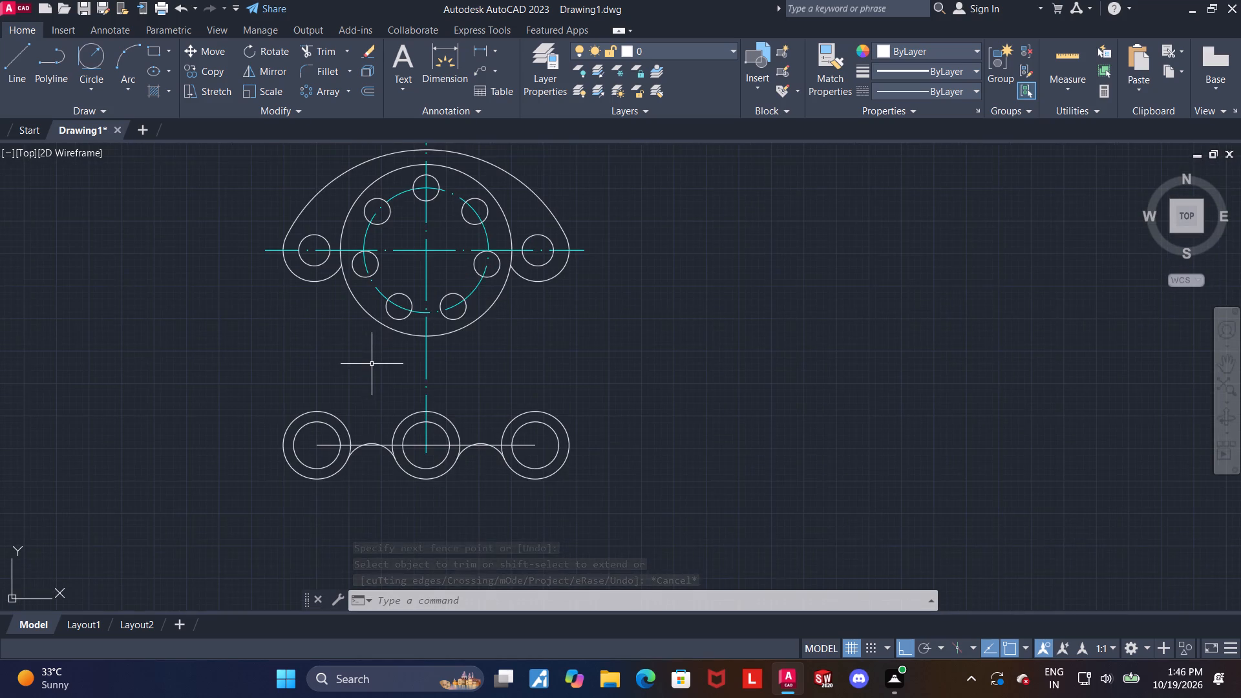
pyautogui.moveTo(372, 364); pyautogui.dragTo(369, 379, button='middle')
pyautogui.scroll(1, 369, 373)
pyautogui.press('Escape')
pyautogui.click(7, 63)
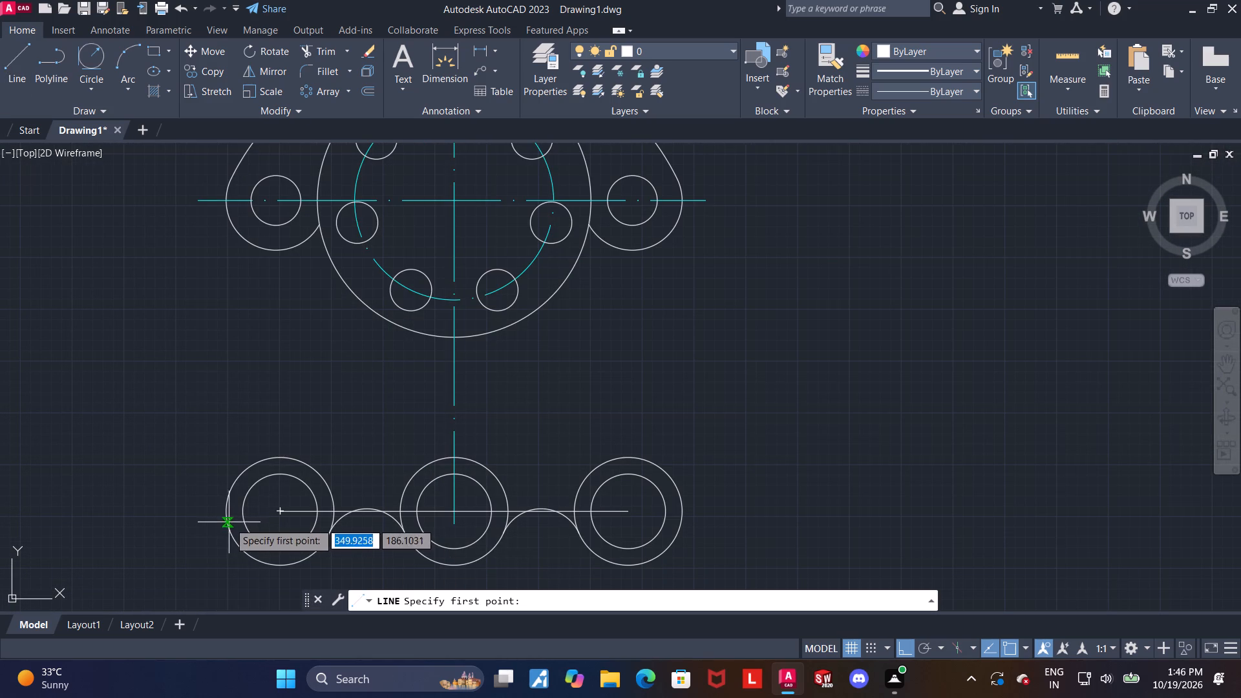
pyautogui.click(226, 515)
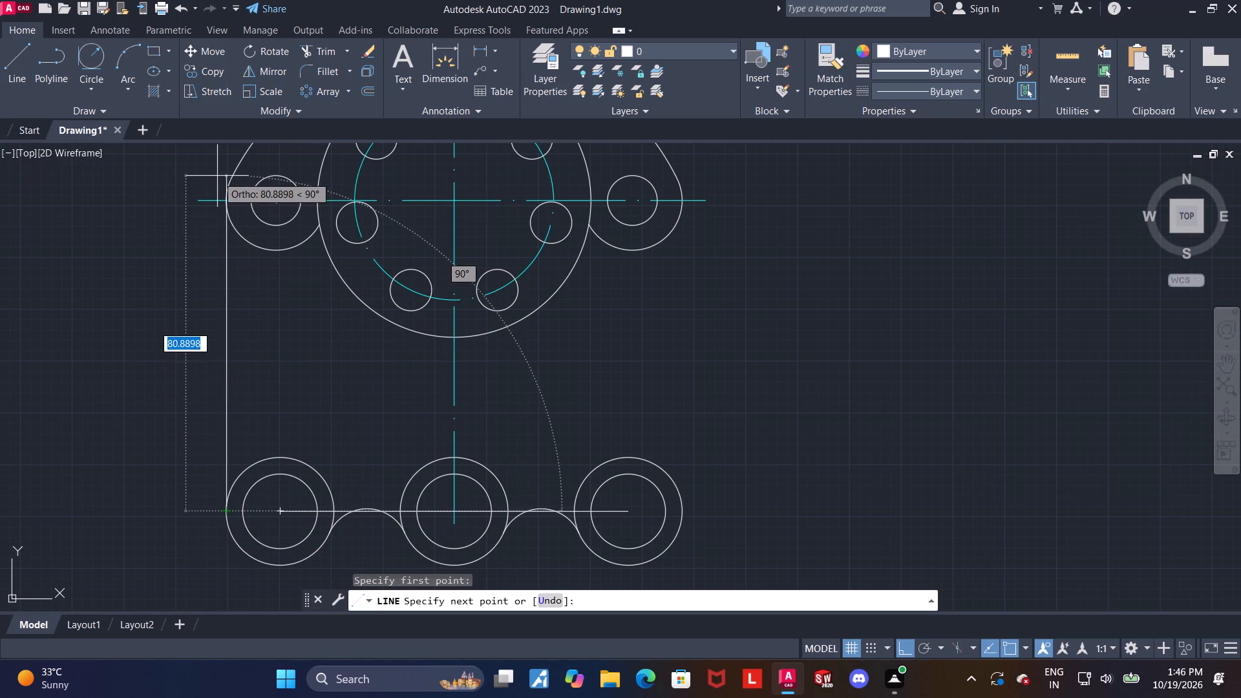
pyautogui.click(217, 174)
pyautogui.press('Escape')
# Trim the excess of the left vertical line extending above the upper left lobe.
pyautogui.scroll(2, 220, 164)
pyautogui.click(317, 43)
pyautogui.scroll(1, 198, 200)
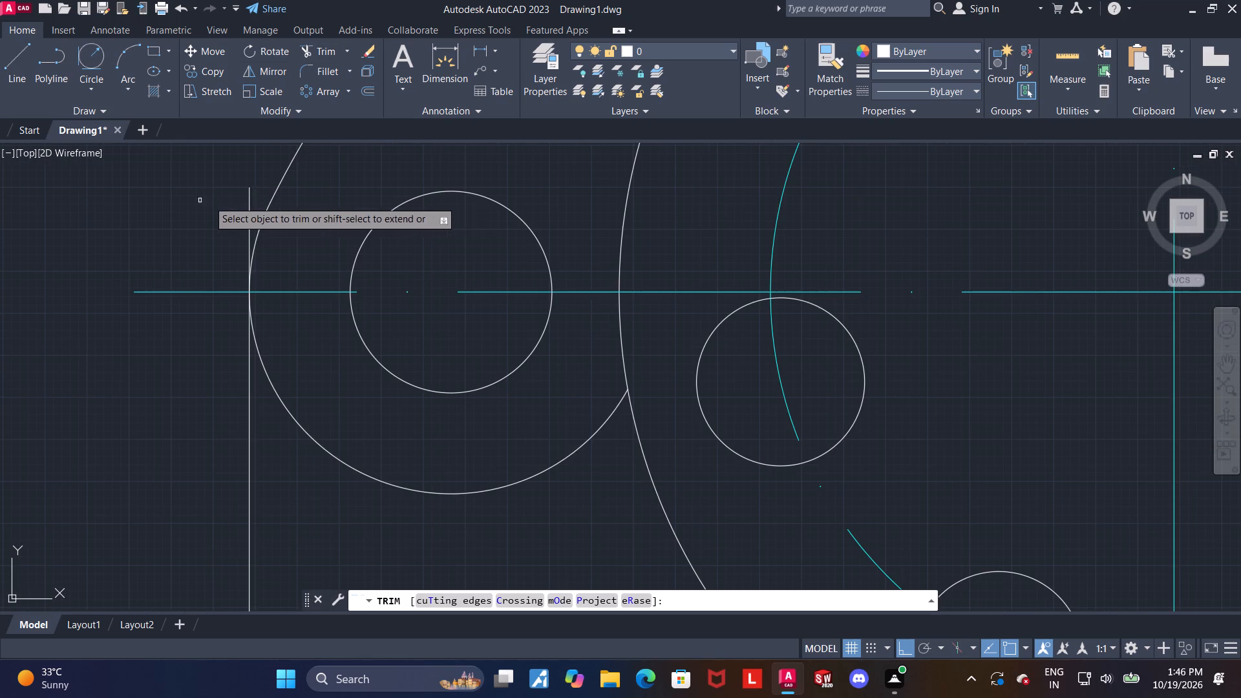
pyautogui.click(248, 197)
pyautogui.scroll(-5, 244, 210)
pyautogui.press('Escape')
pyautogui.press('Escape')
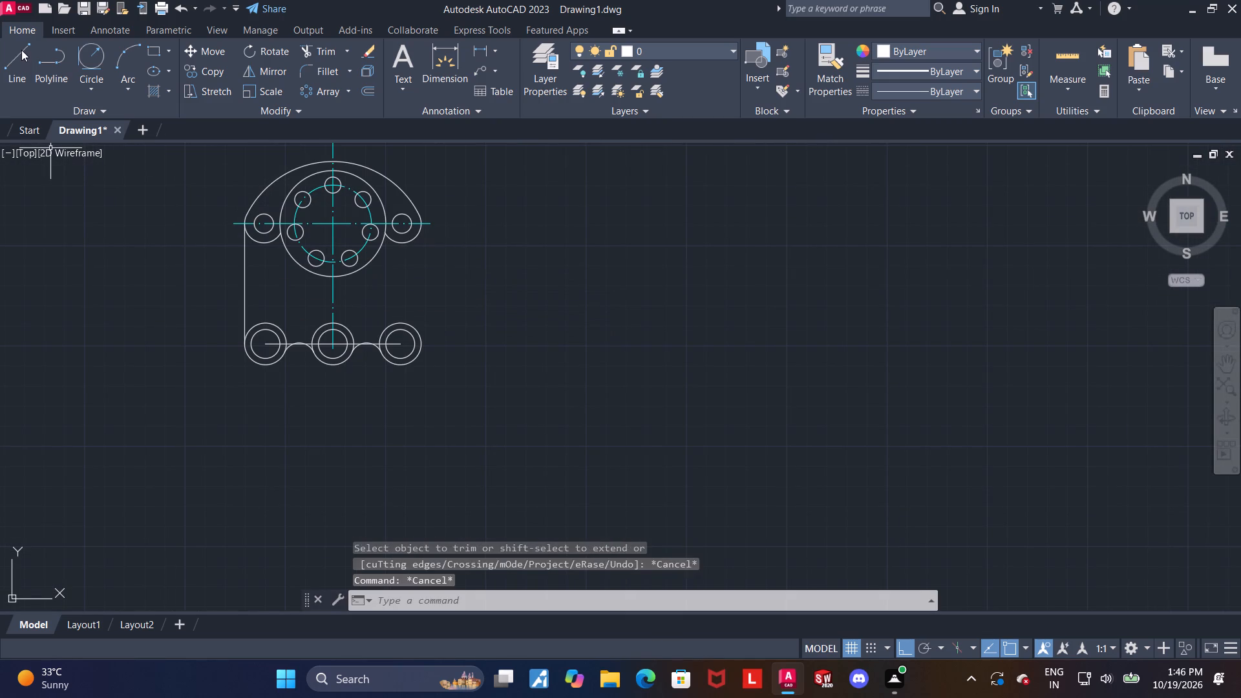
# Draw a vertical line from the rightmost point of the lower right boss up past the upper right lobe.
pyautogui.click(21, 50)
pyautogui.scroll(2, 442, 266)
pyautogui.click(388, 454)
pyautogui.scroll(-3, 388, 436)
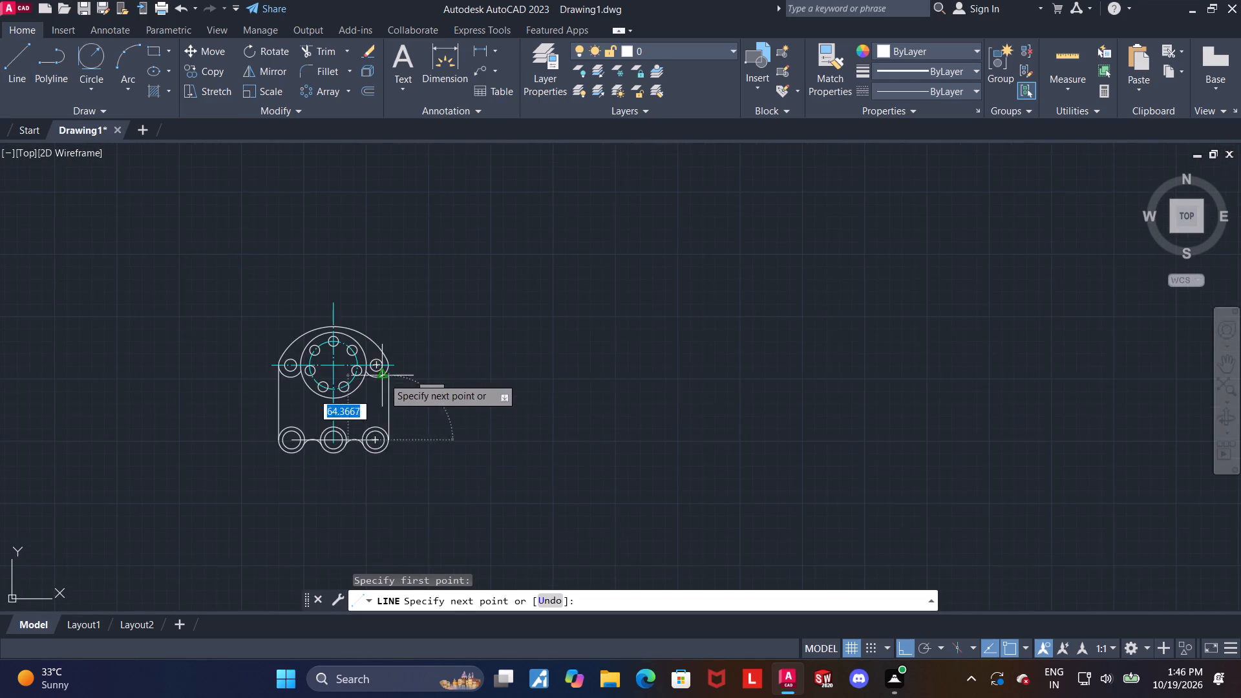
pyautogui.scroll(2, 383, 359)
pyautogui.click(393, 317)
pyautogui.press('Escape')
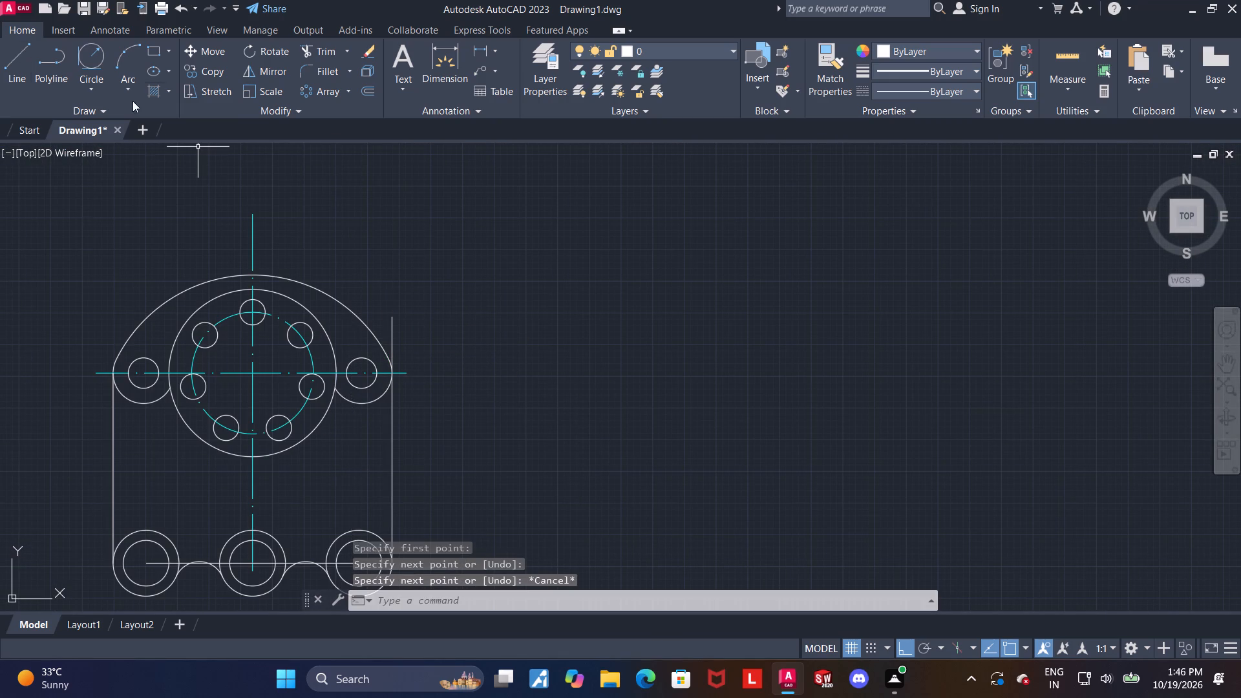
# Trim the excess of the right vertical line extending above the upper right lobe.
pyautogui.click(305, 47)
pyautogui.click(389, 339)
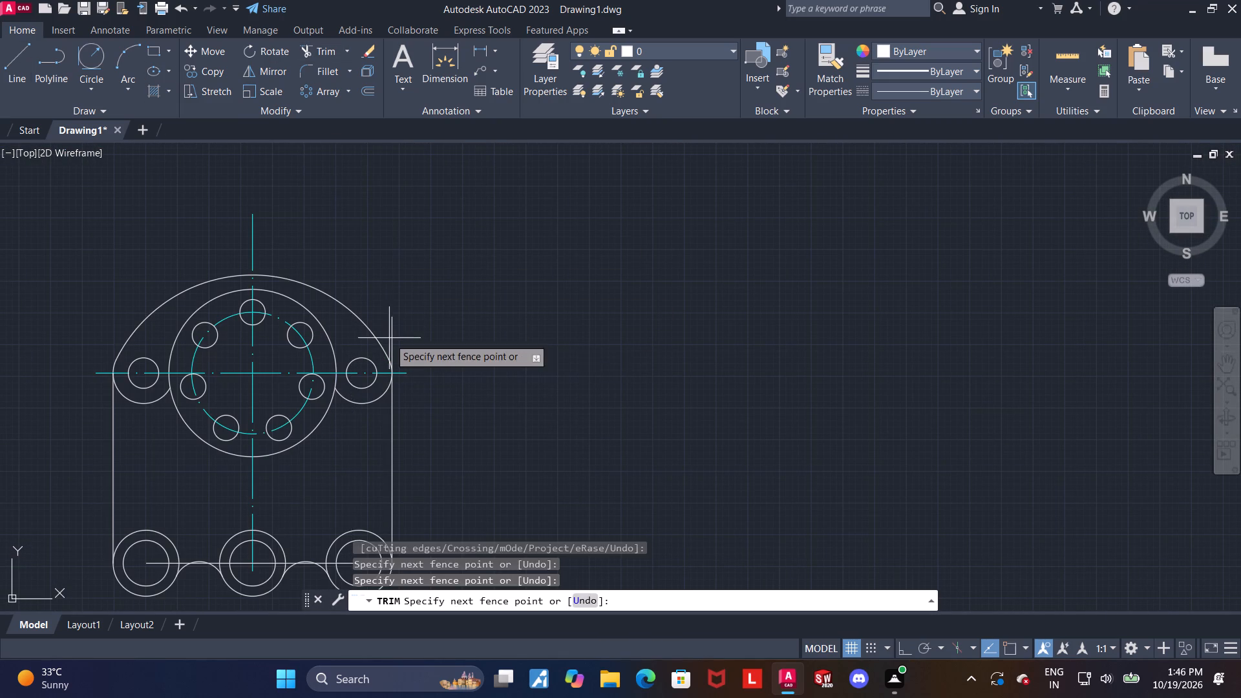
pyautogui.click(397, 337)
pyautogui.scroll(-3, 405, 339)
pyautogui.scroll(2, 313, 386)
pyautogui.press('Escape')
# Trim the inner arcs of the left and right radius 13 circles between the vertical lines and the radius 10 arcs.
pyautogui.moveTo(330, 433); pyautogui.dragTo(343, 375, button='middle')
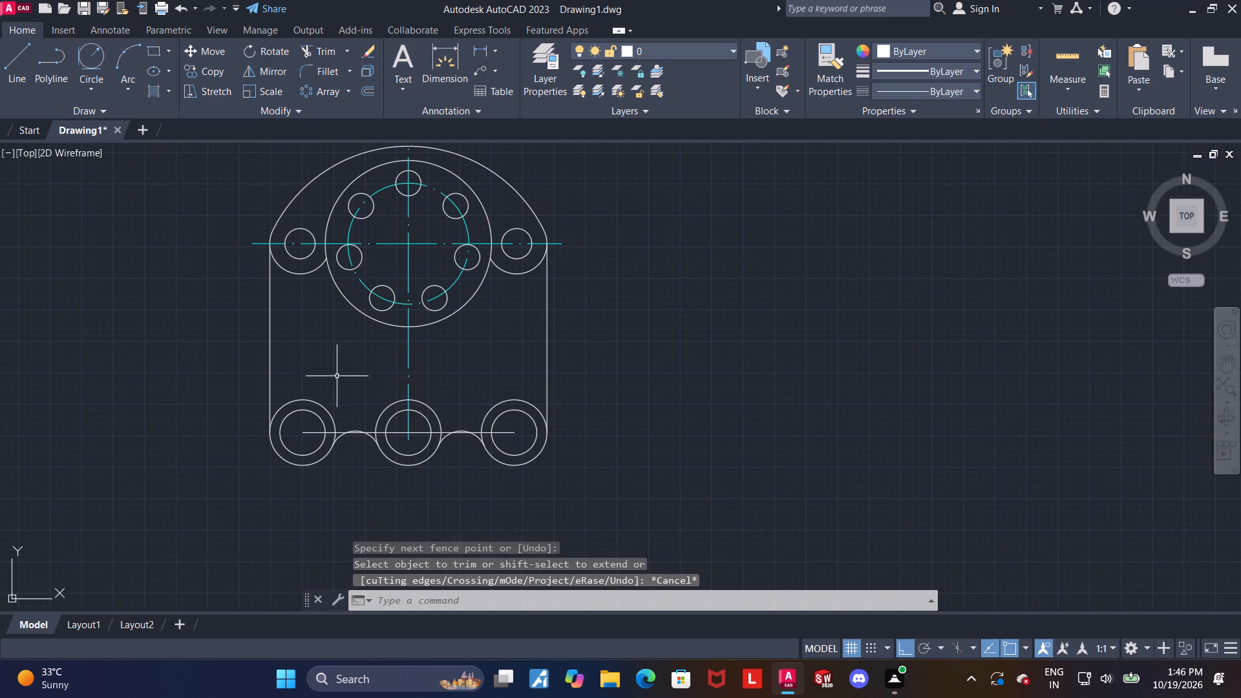
pyautogui.scroll(1, 335, 421)
pyautogui.press('Escape')
pyautogui.click(326, 51)
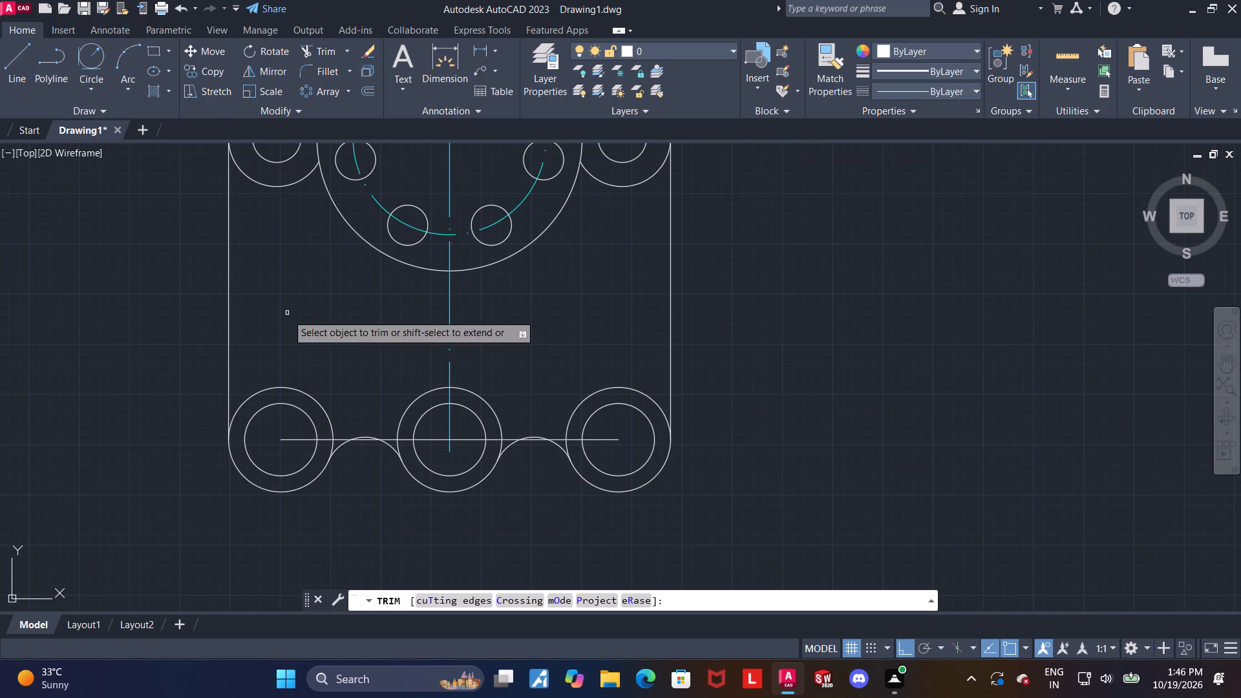
pyautogui.click(306, 392)
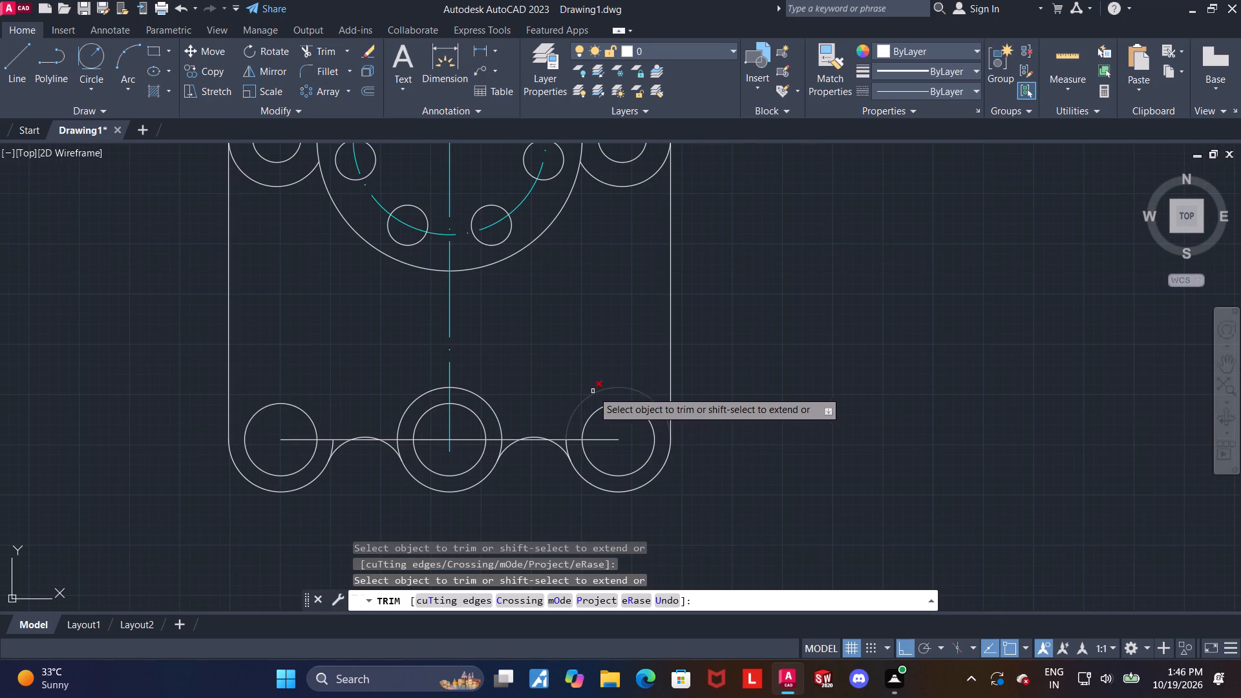
pyautogui.click(593, 391)
pyautogui.scroll(3, 565, 450)
pyautogui.click(558, 446)
pyautogui.scroll(-2, 558, 446)
pyautogui.scroll(1, 255, 445)
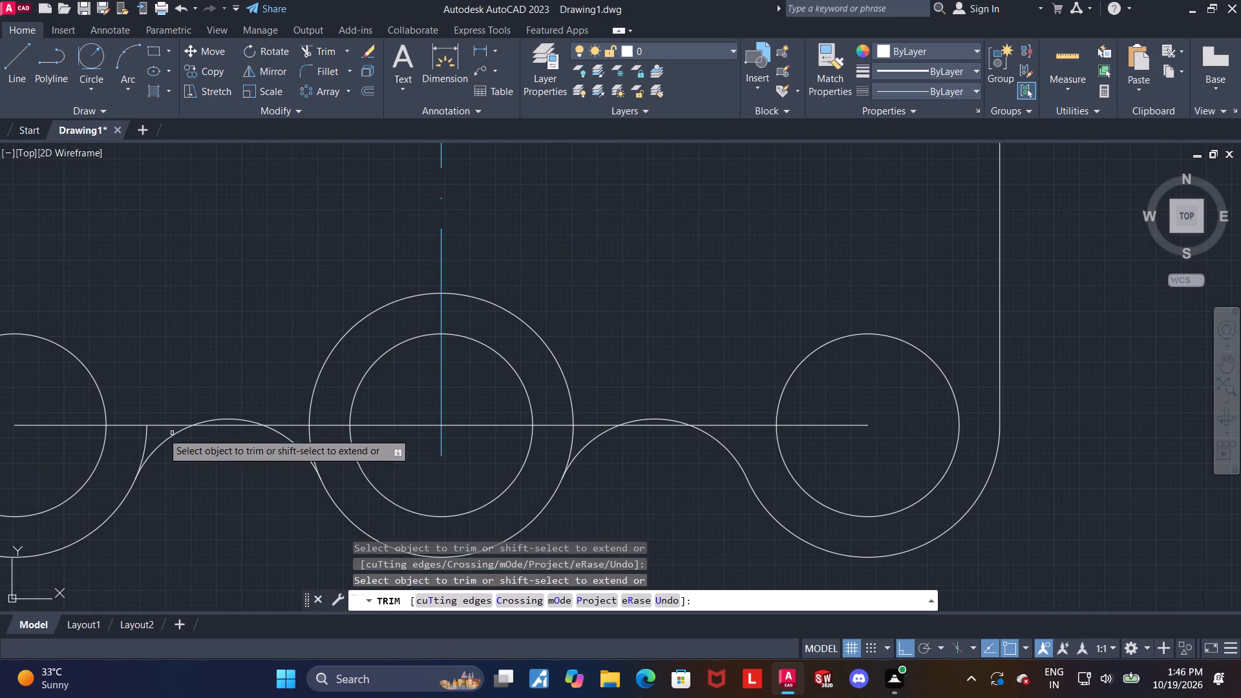
pyautogui.click(144, 436)
# Trim the upper half of the middle lower boss's outer circle and its leftover side arcs above the radius 10 arcs.
pyautogui.scroll(-1, 144, 434)
pyautogui.scroll(1, 283, 357)
pyautogui.click(278, 363)
pyautogui.moveTo(448, 388); pyautogui.dragTo(465, 352)
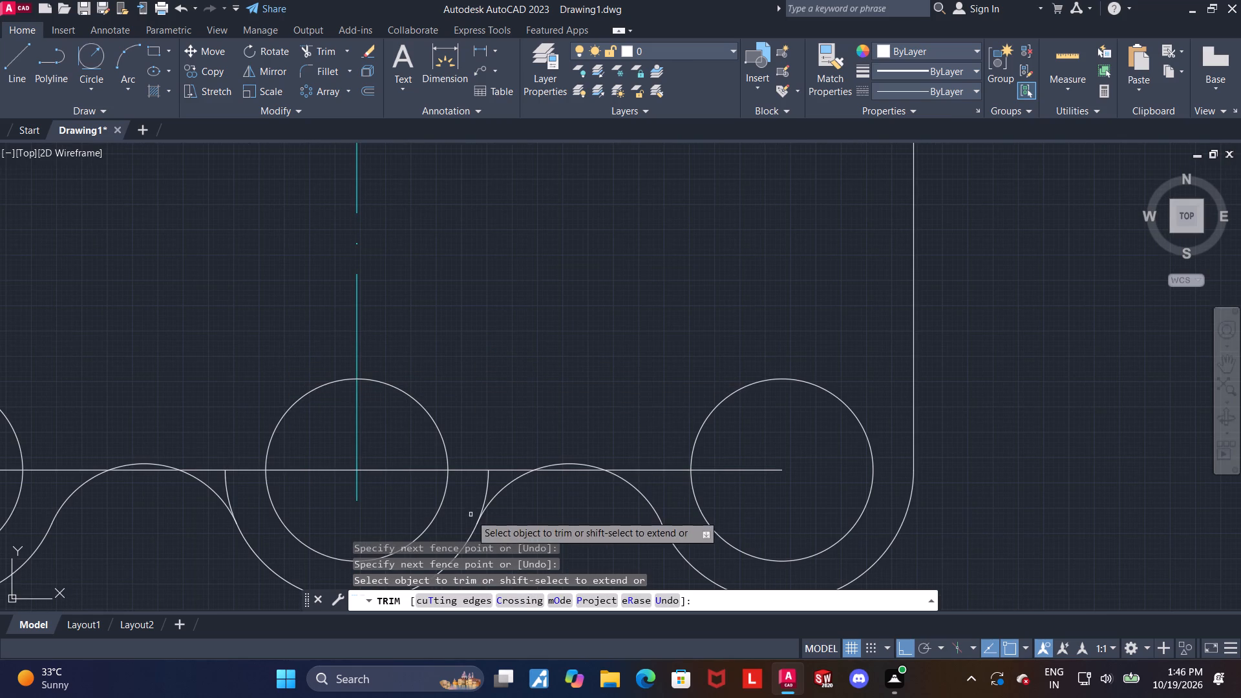
pyautogui.click(487, 489)
pyautogui.click(224, 478)
pyautogui.scroll(-2, 246, 481)
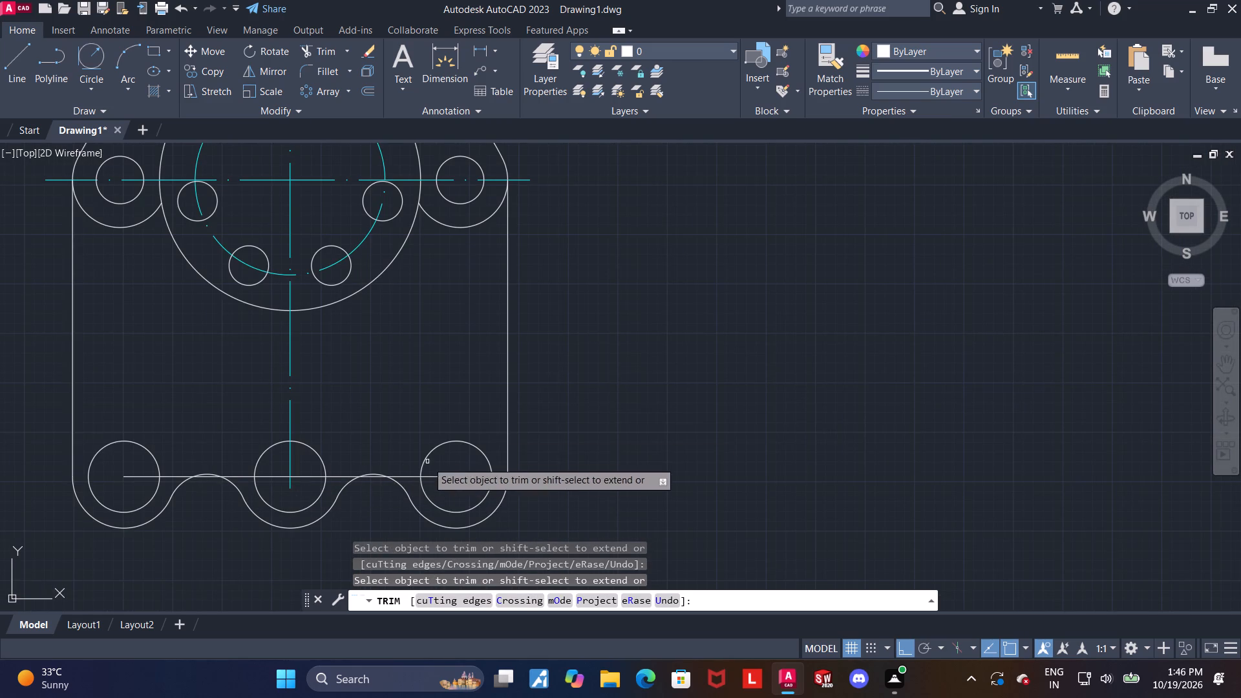
pyautogui.moveTo(620, 414); pyautogui.dragTo(783, 382, button='middle')
pyautogui.press('Escape')
pyautogui.press('Escape')
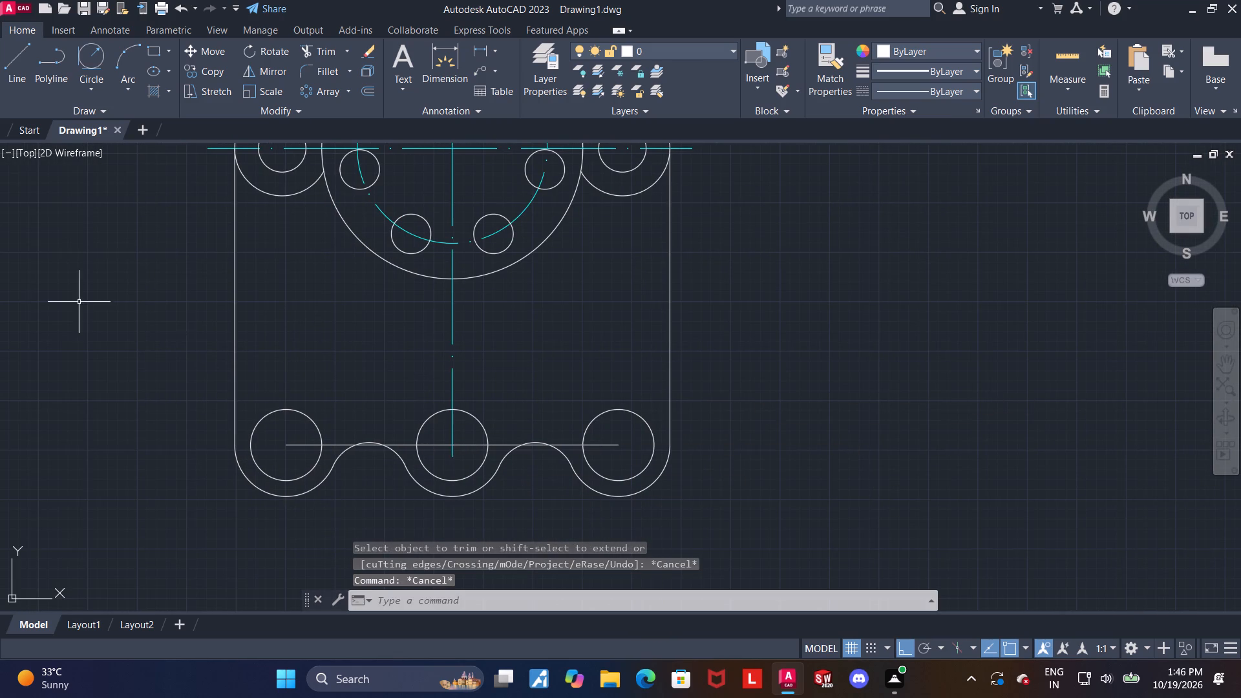
# Draw a horizontal line about 17.6 long from the lower left hole's centre outward past the left side line.
pyautogui.click(24, 53)
pyautogui.scroll(2, 241, 368)
pyautogui.scroll(-1, 361, 488)
pyautogui.scroll(1, 392, 555)
pyautogui.click(332, 525)
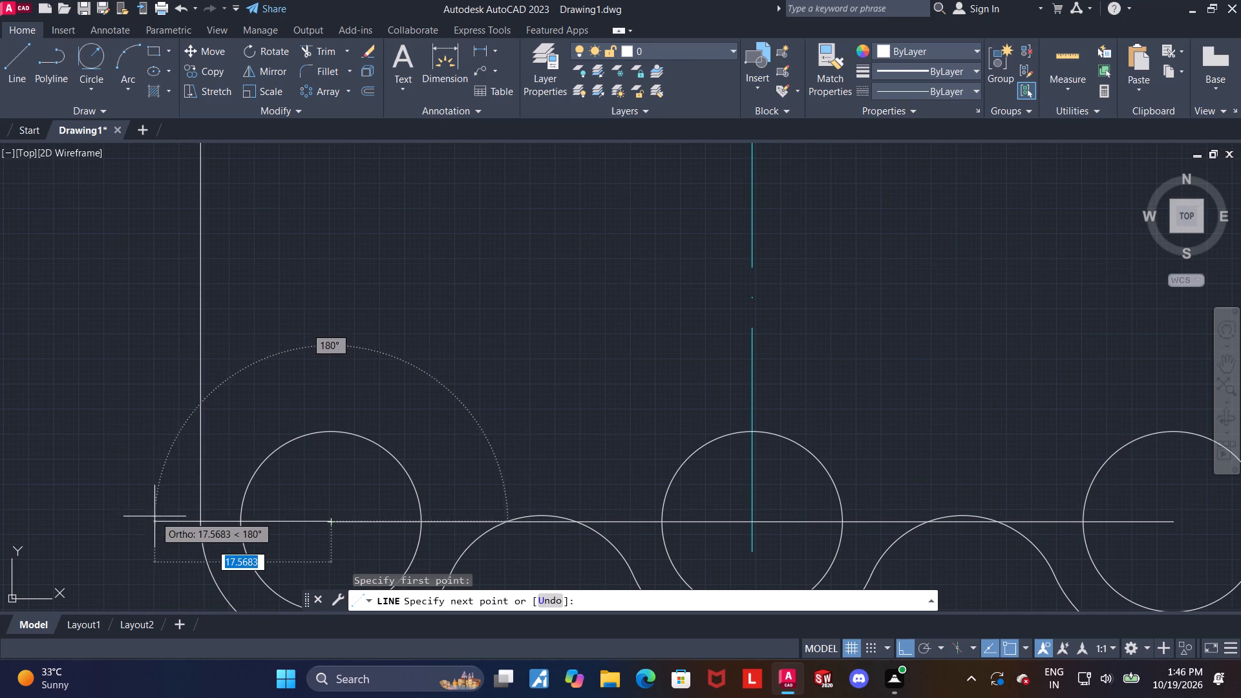
pyautogui.click(154, 516)
pyautogui.press('Escape')
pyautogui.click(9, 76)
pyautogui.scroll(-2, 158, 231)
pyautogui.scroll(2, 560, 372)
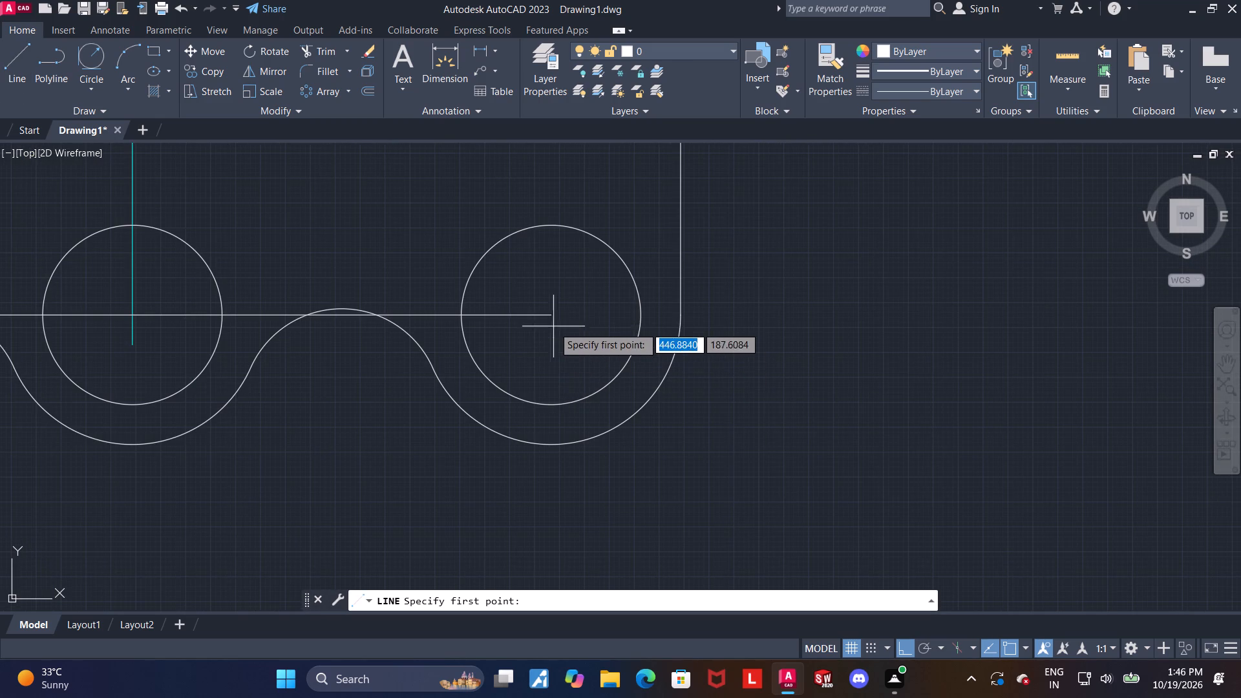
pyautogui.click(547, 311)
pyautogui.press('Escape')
# Draw a horizontal line from the lower right hole's centre outward past the right side line.
pyautogui.click(21, 52)
pyautogui.scroll(1, 485, 291)
pyautogui.click(587, 330)
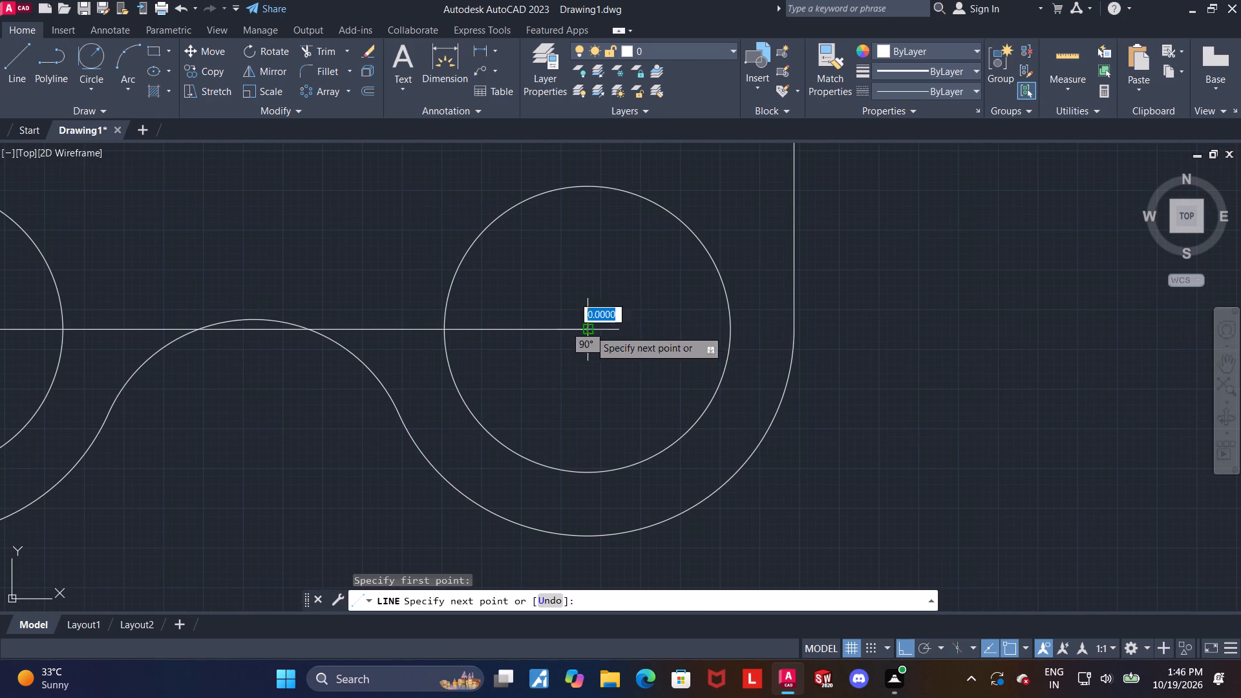
pyautogui.click(878, 314)
pyautogui.press('Escape')
# Join the right and left extension lines to the adjoining horizontal lines through the lower hole centres.
pyautogui.moveTo(679, 360); pyautogui.dragTo(664, 350)
pyautogui.click(562, 301)
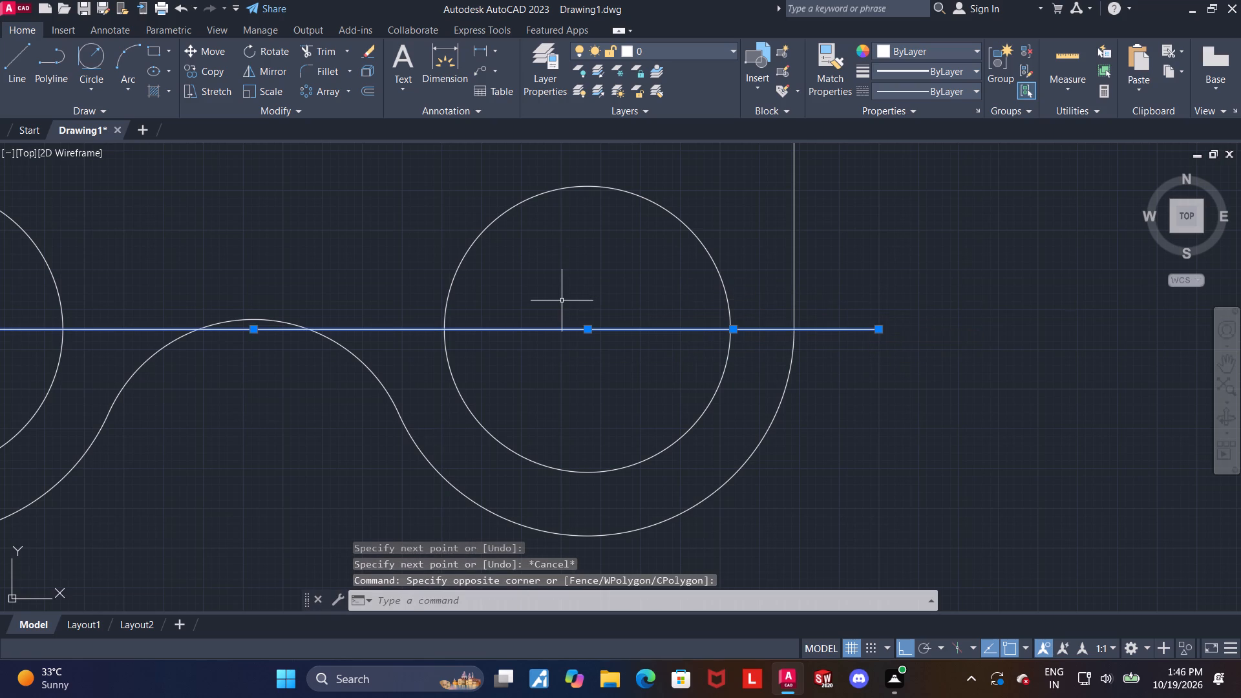
pyautogui.press('j')
pyautogui.press('Return')
pyautogui.scroll(-3, 515, 295)
pyautogui.scroll(2, 202, 288)
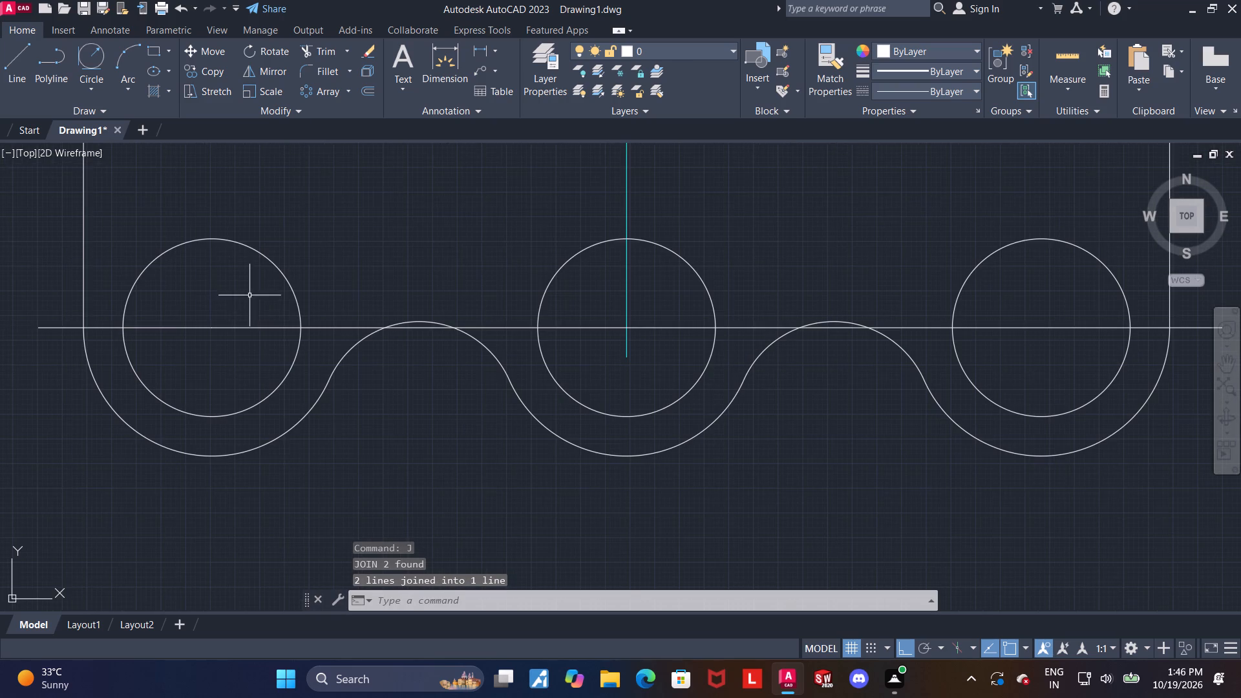
pyautogui.moveTo(239, 347); pyautogui.dragTo(220, 332)
pyautogui.click(195, 317)
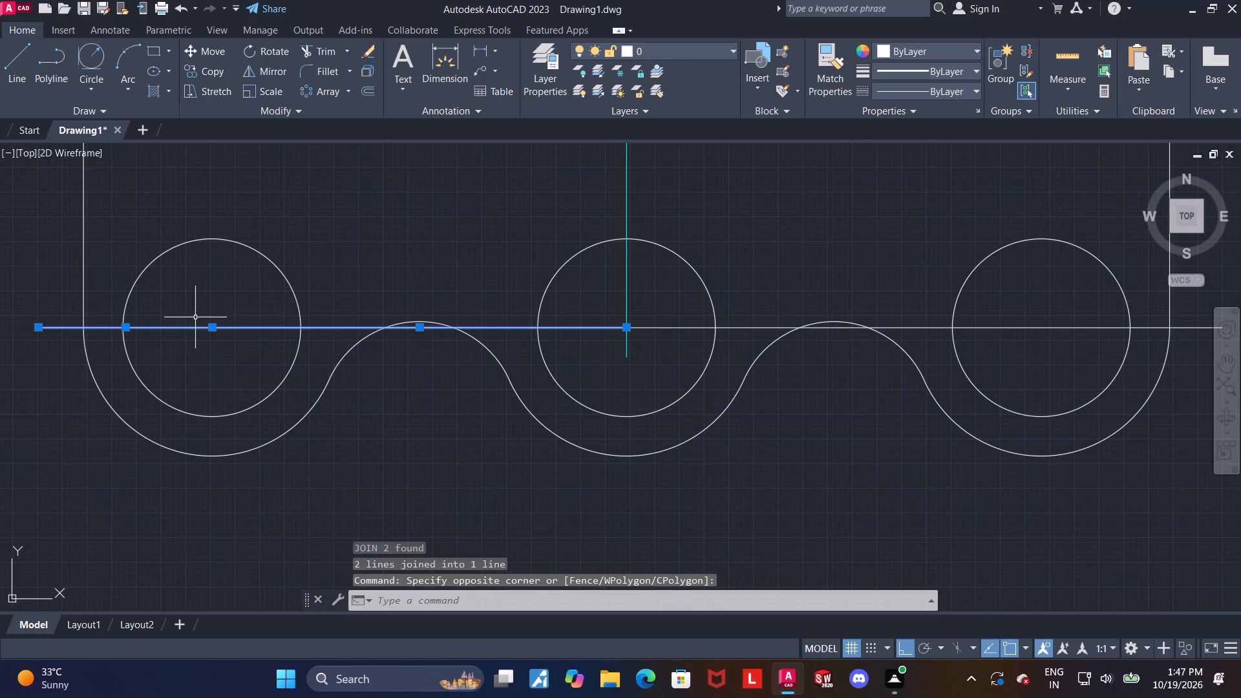
pyautogui.press('j')
pyautogui.press('Return')
pyautogui.click(680, 359)
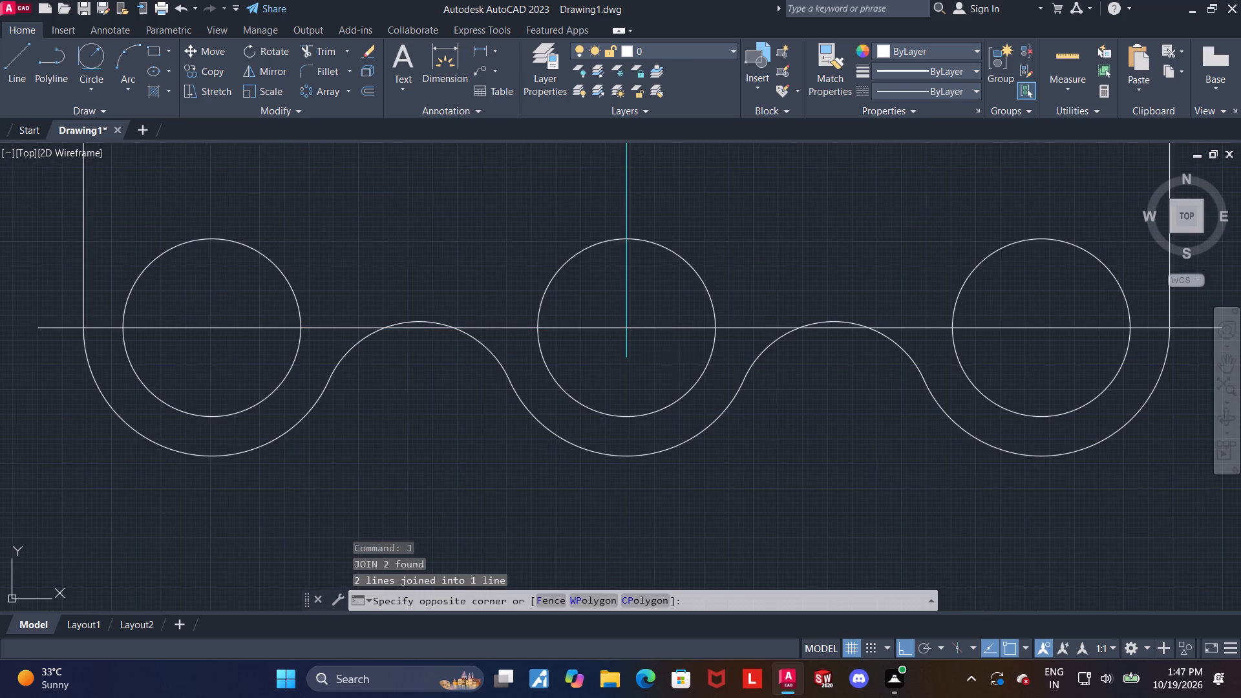
pyautogui.press('Escape')
# Join the left and right halves of the horizontal line through the lower holes into one line.
pyautogui.click(656, 320)
pyautogui.click(656, 331)
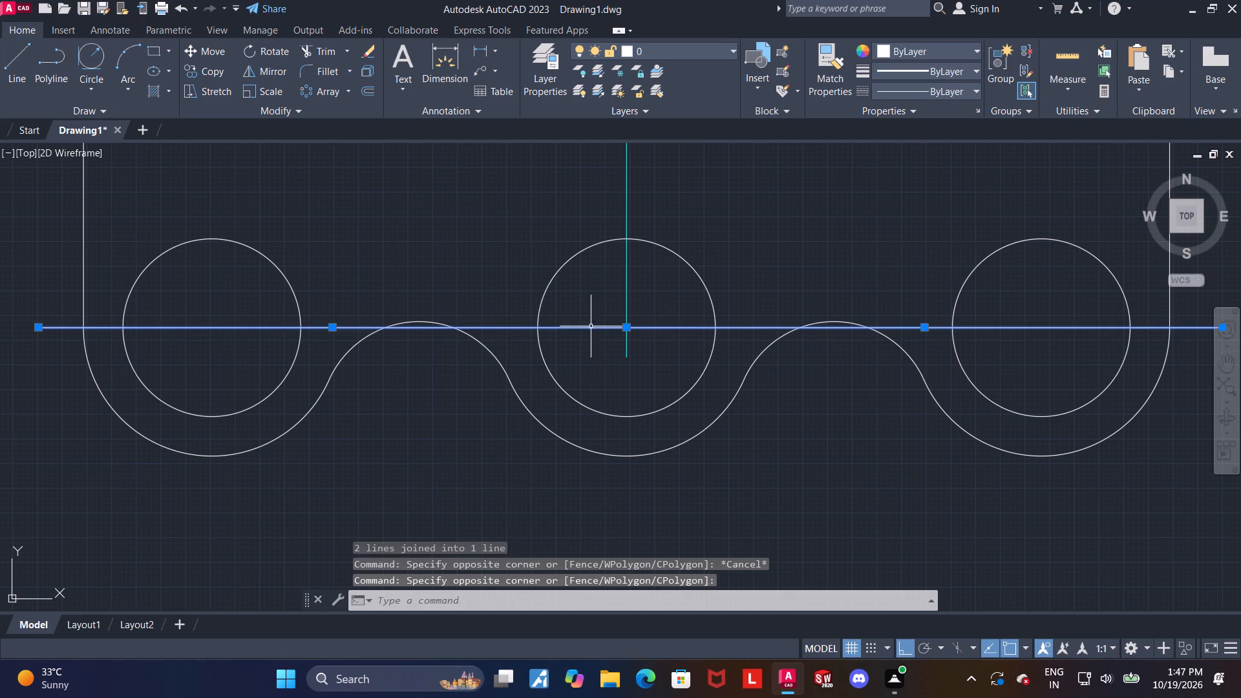
pyautogui.click(591, 326)
pyautogui.press('j')
pyautogui.press('Return')
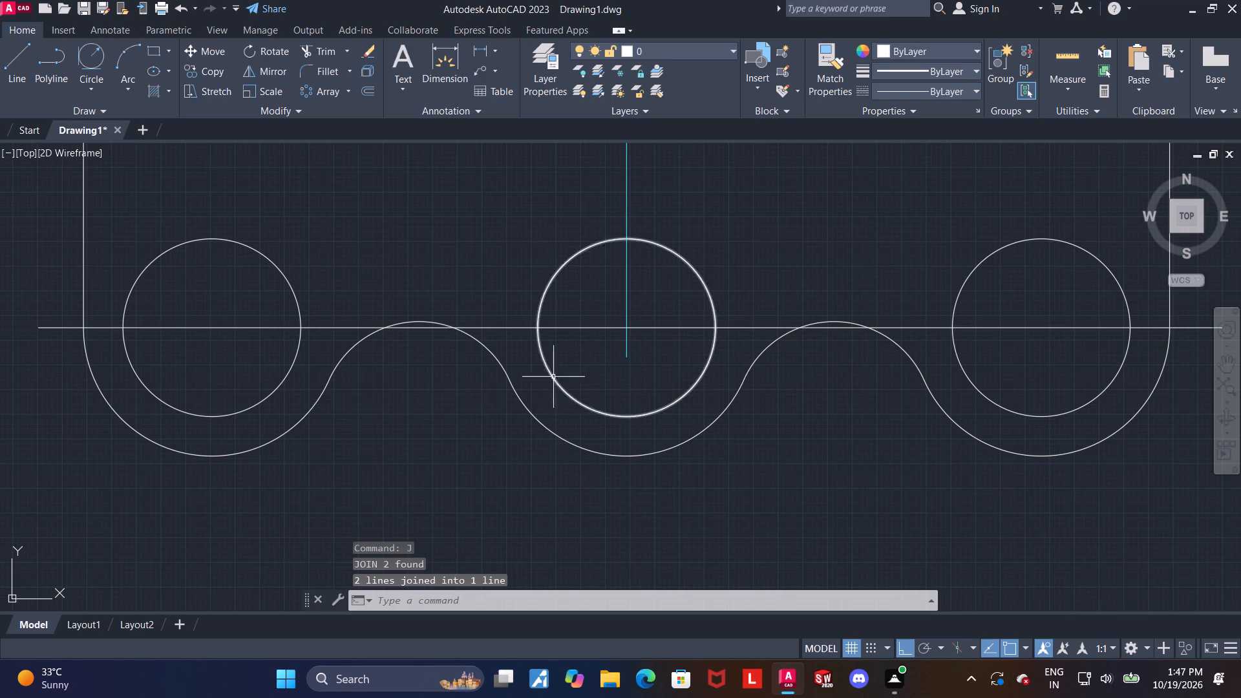
# Set the horizontal line through the lower holes to linetype ACAD_ISO04W100 and colour cyan.
pyautogui.click(912, 330)
pyautogui.click(913, 327)
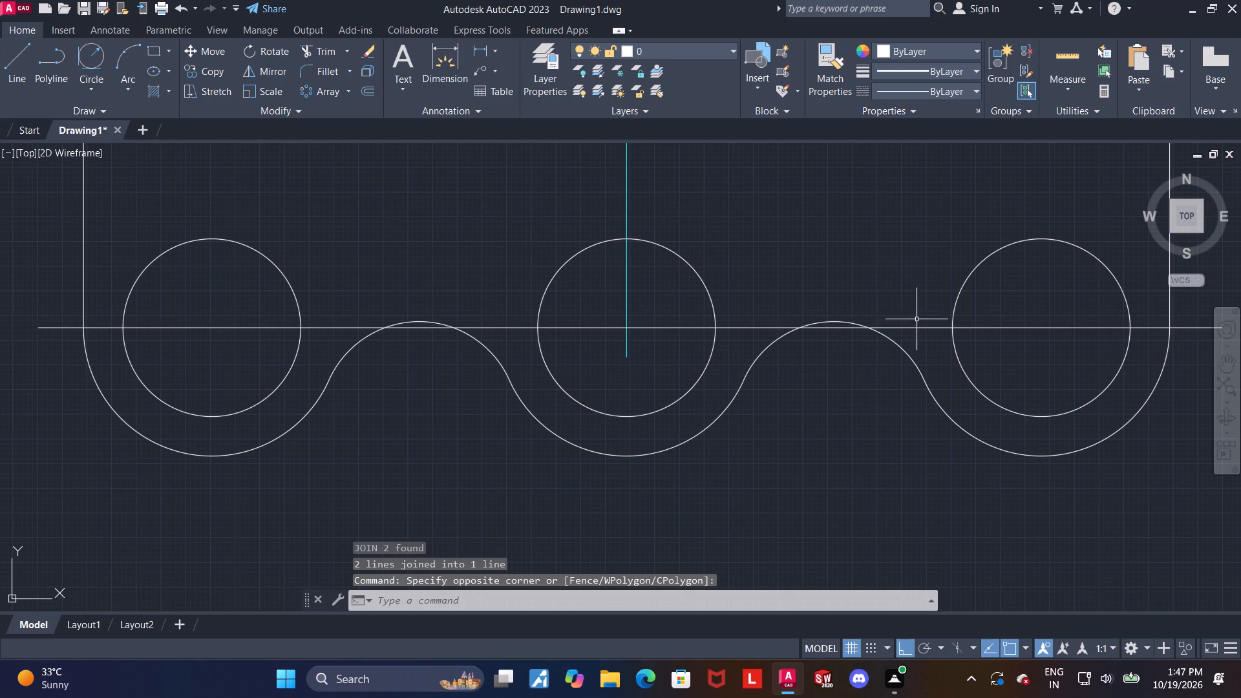
pyautogui.click(920, 325)
pyautogui.press('Escape')
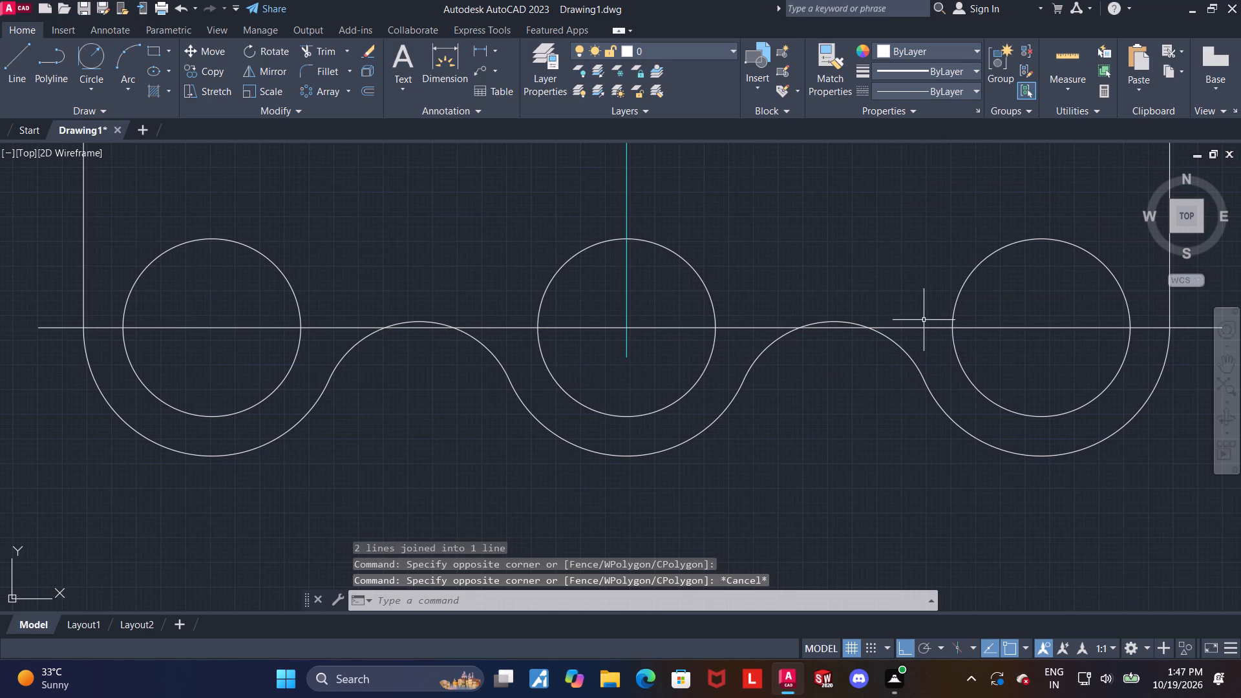
pyautogui.click(924, 325)
pyautogui.press('Escape')
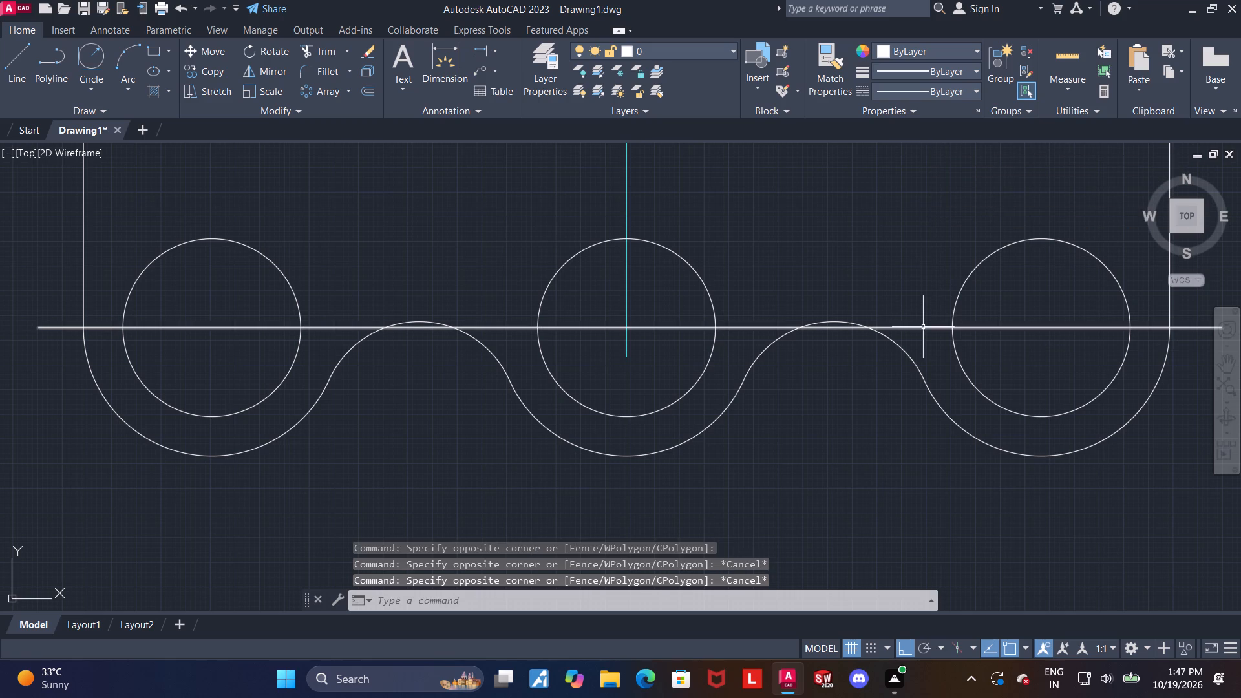
pyautogui.click(923, 328)
pyautogui.click(930, 89)
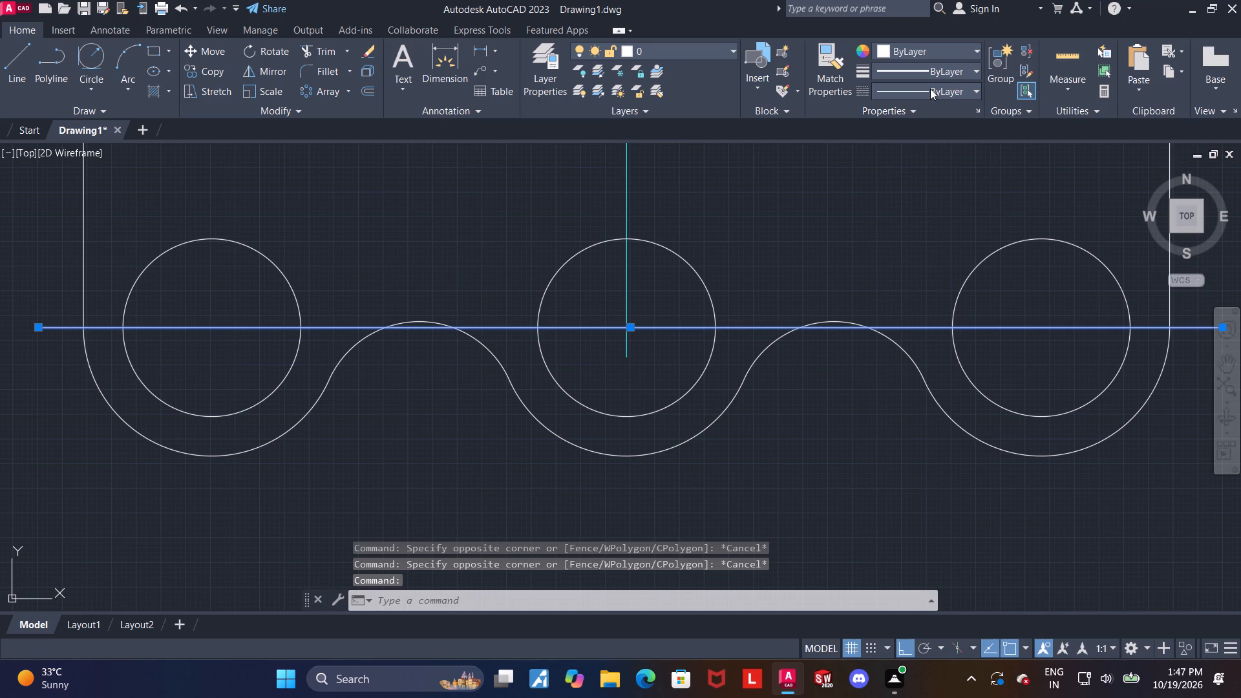
pyautogui.click(915, 147)
pyautogui.click(912, 47)
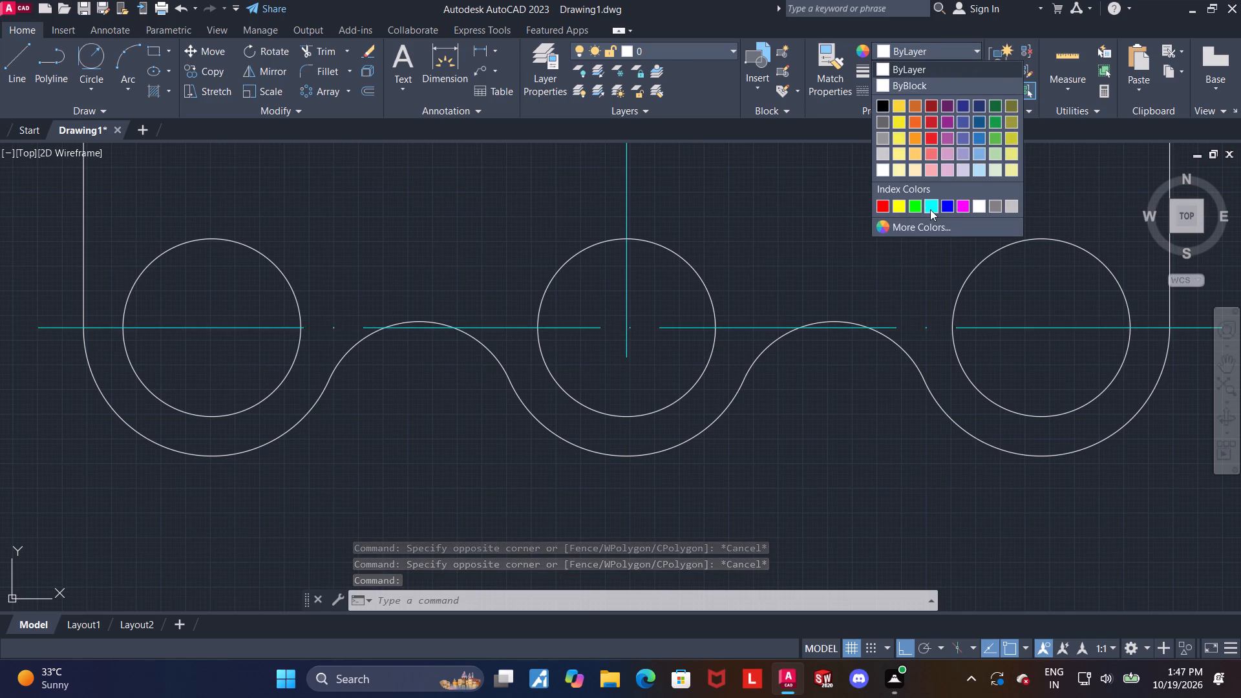
pyautogui.click(930, 209)
pyautogui.press('Escape')
# Draw a vertical line through the lower left hole's centre, from above the hole to below the boss outline.
pyautogui.scroll(-2, 894, 238)
pyautogui.moveTo(840, 264); pyautogui.dragTo(812, 375, button='middle')
pyautogui.scroll(1, 798, 385)
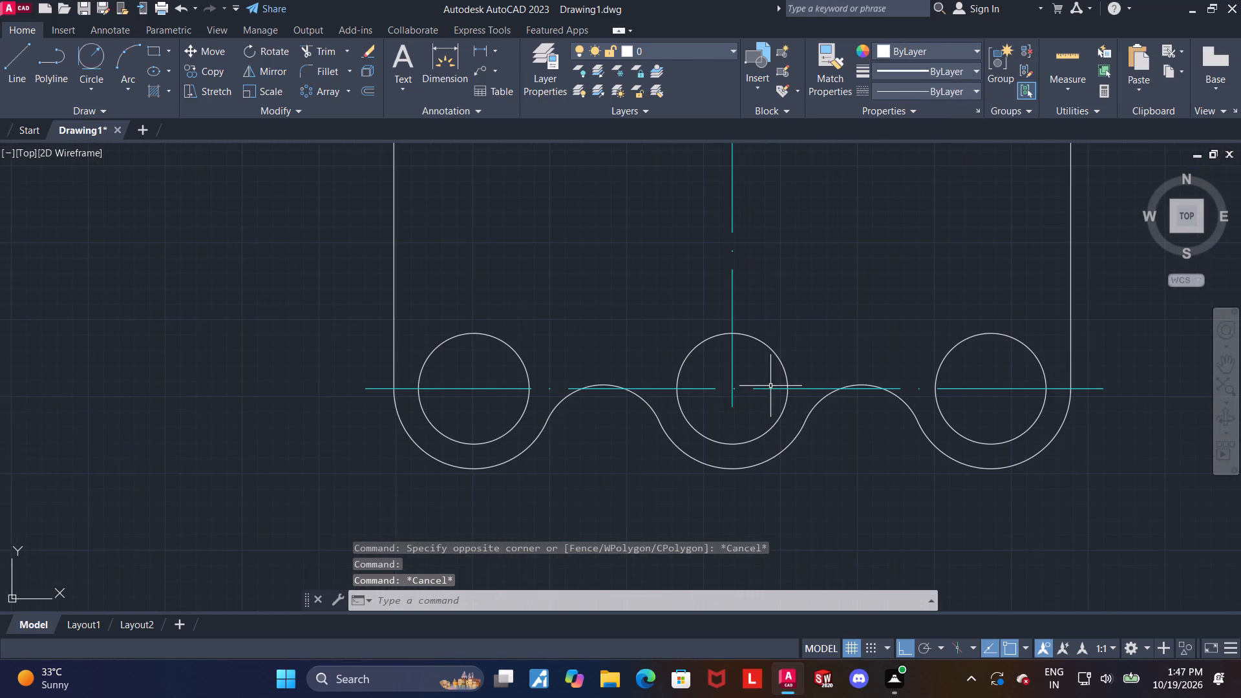
pyautogui.moveTo(720, 394); pyautogui.dragTo(712, 375, button='middle')
pyautogui.click(6, 58)
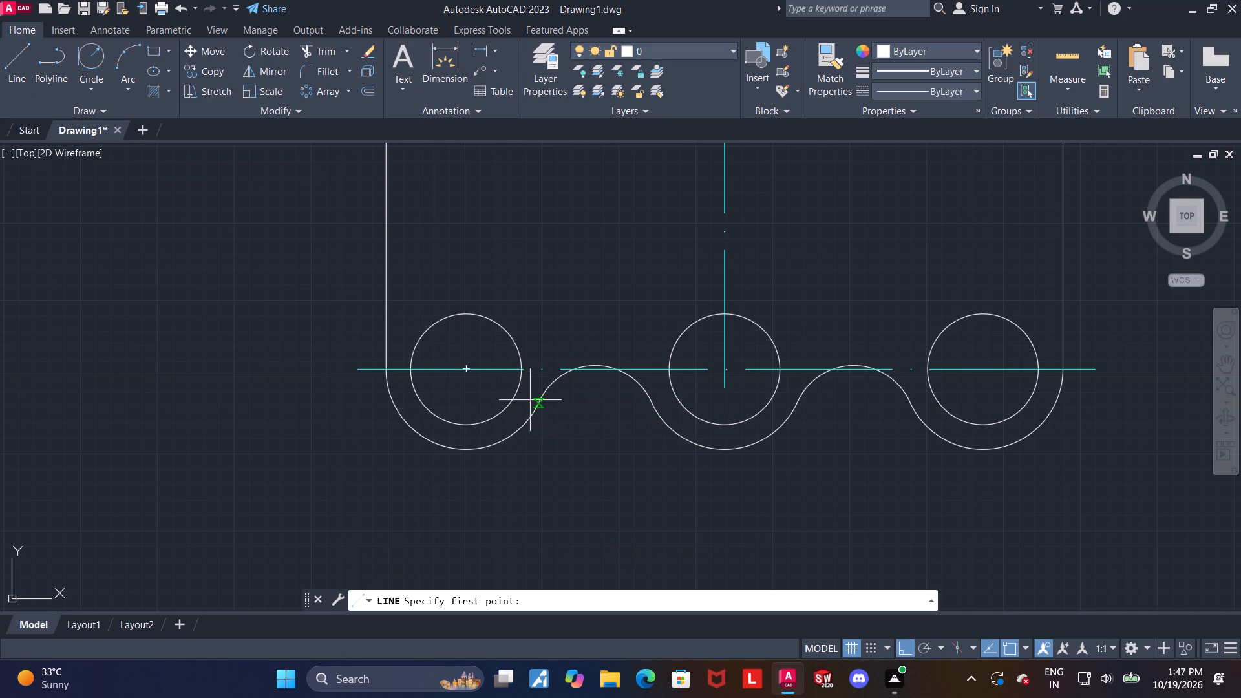
pyautogui.click(464, 284)
pyautogui.click(461, 484)
pyautogui.press('Escape')
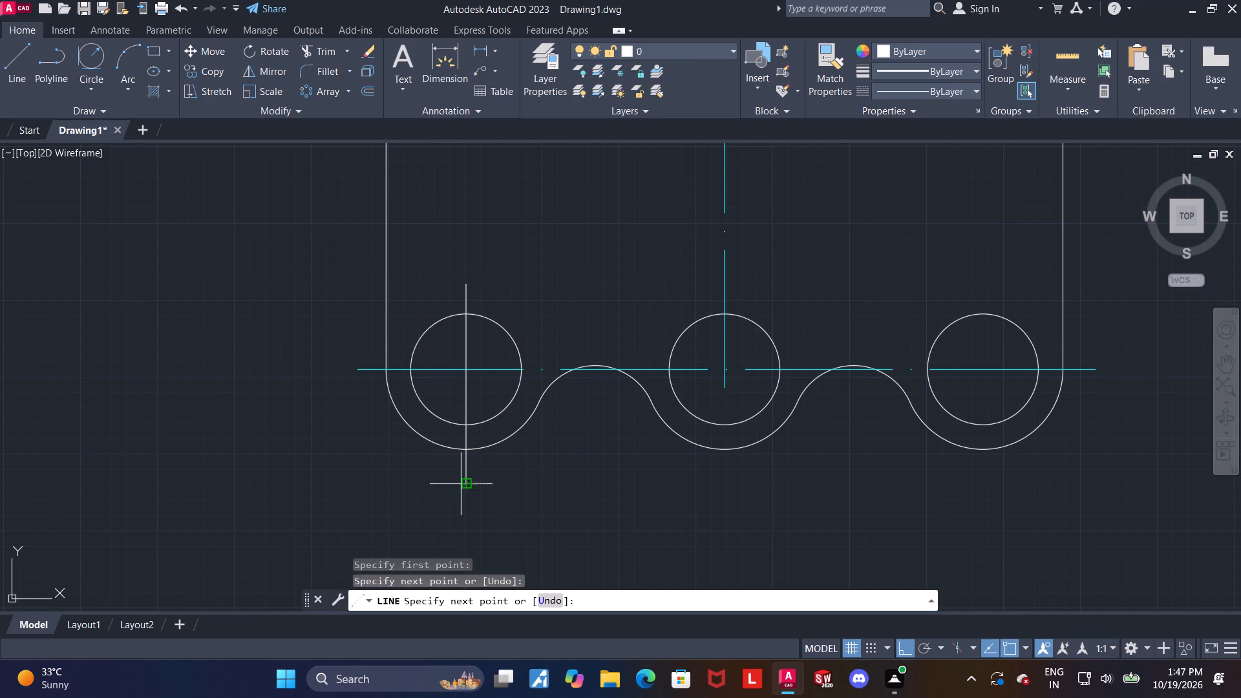
pyautogui.press('Escape')
# Set the vertical line through the lower left hole to linetype ACAD_ISO04W100 and colour cyan.
pyautogui.click(465, 399)
pyautogui.click(958, 92)
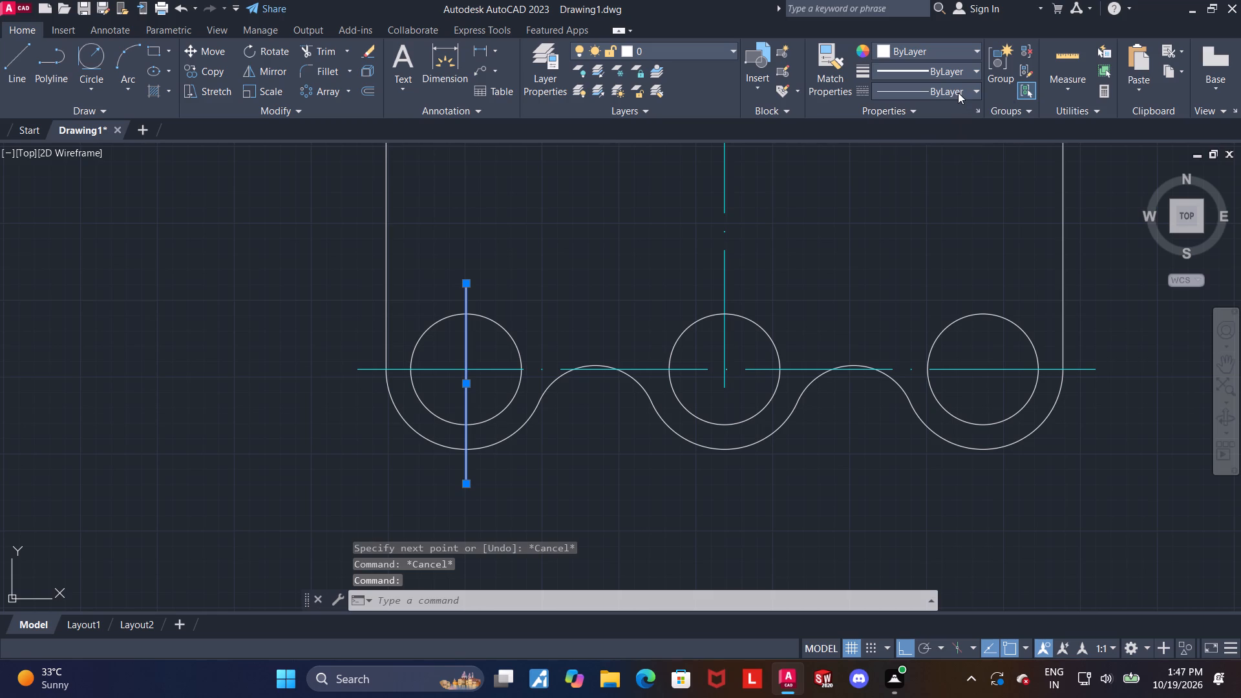
pyautogui.click(948, 145)
pyautogui.click(932, 53)
pyautogui.click(931, 211)
pyautogui.press('Escape')
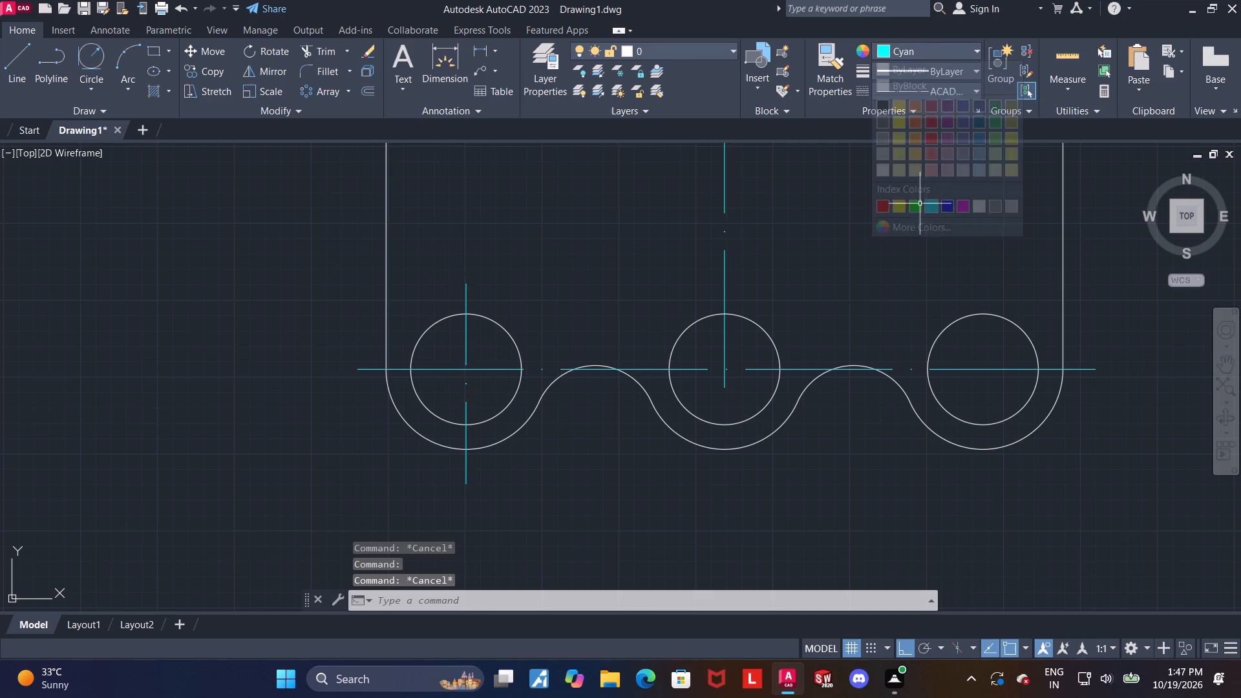
# Draw a vertical line through the lower right hole's centre, from above the hole to below the boss outline.
pyautogui.click(13, 53)
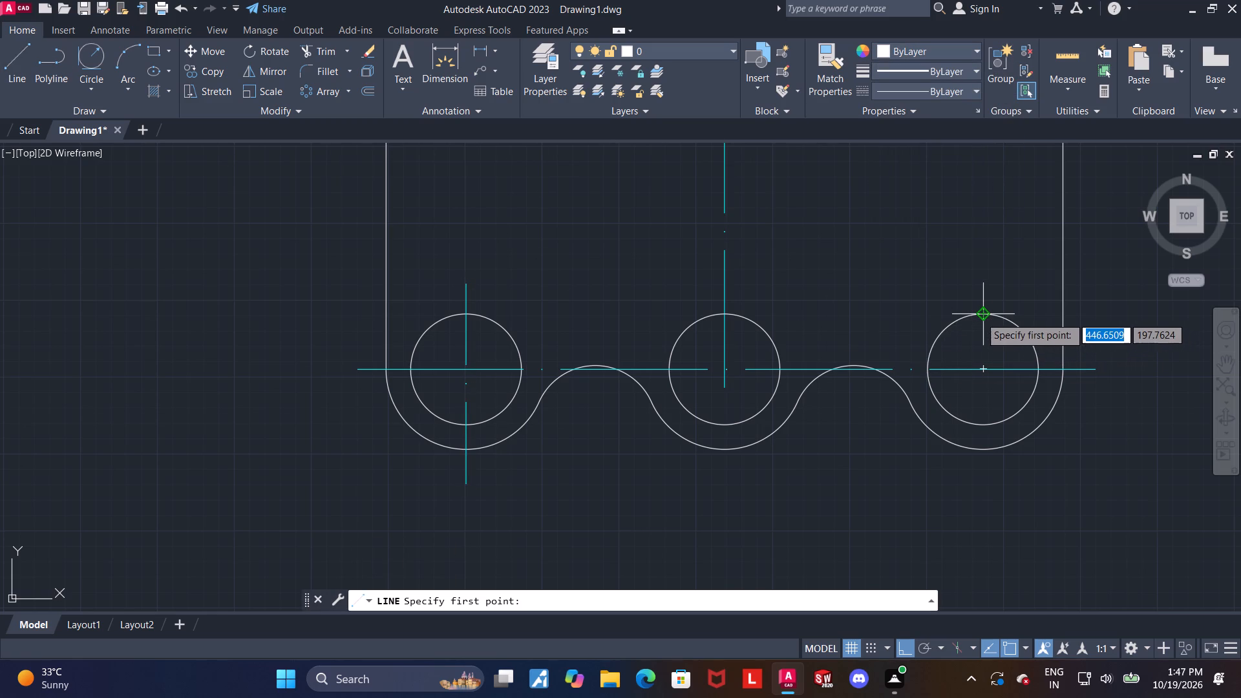
pyautogui.click(981, 293)
pyautogui.click(977, 498)
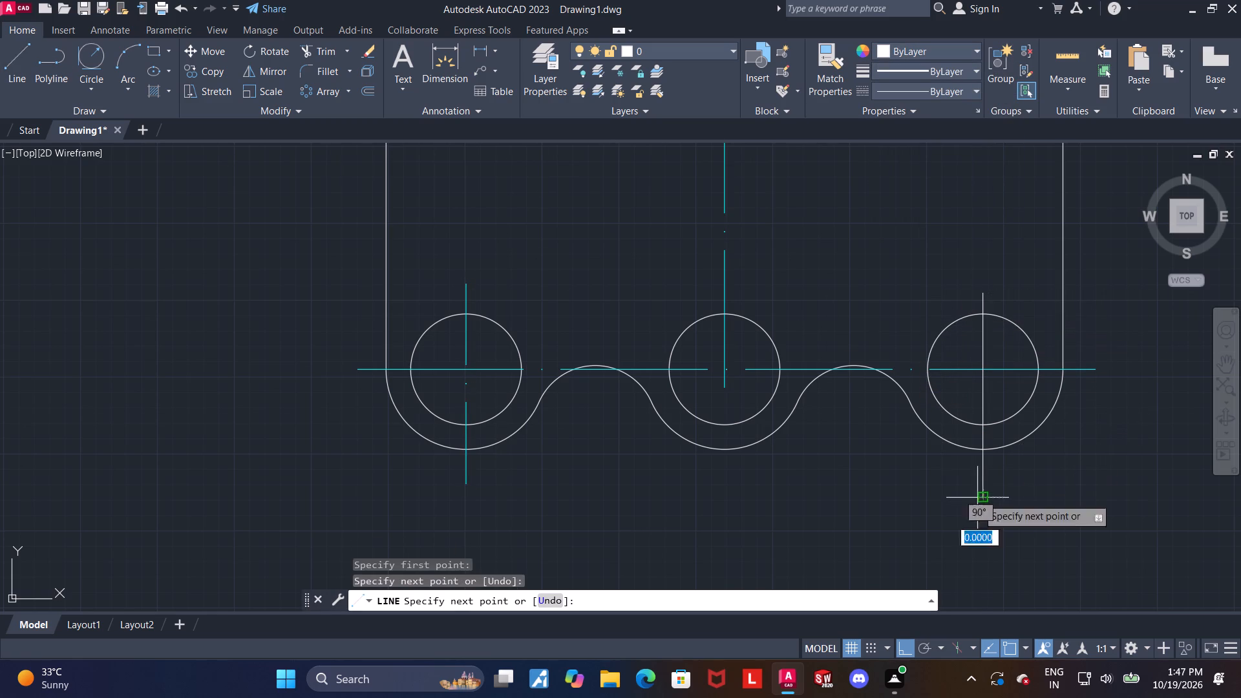
pyautogui.press('Escape')
# Set the vertical line through the lower right hole to linetype ACAD_ISO04W100.
pyautogui.click(982, 474)
pyautogui.click(936, 85)
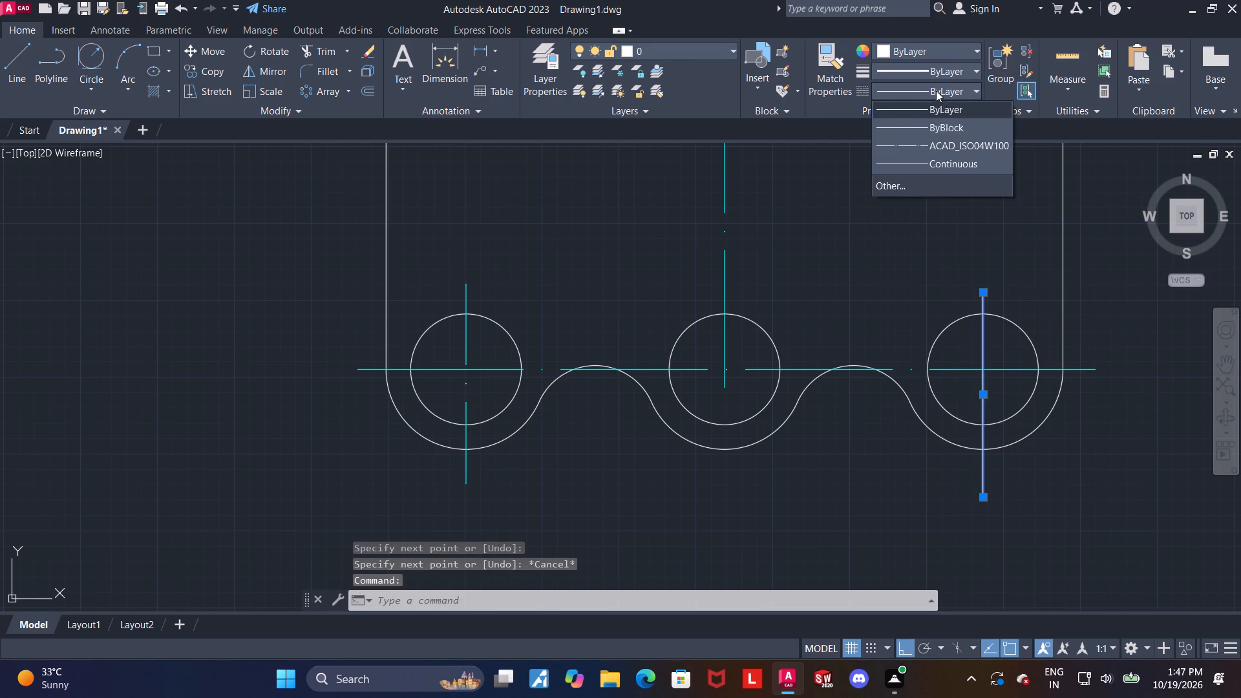
pyautogui.click(923, 154)
pyautogui.press('Escape')
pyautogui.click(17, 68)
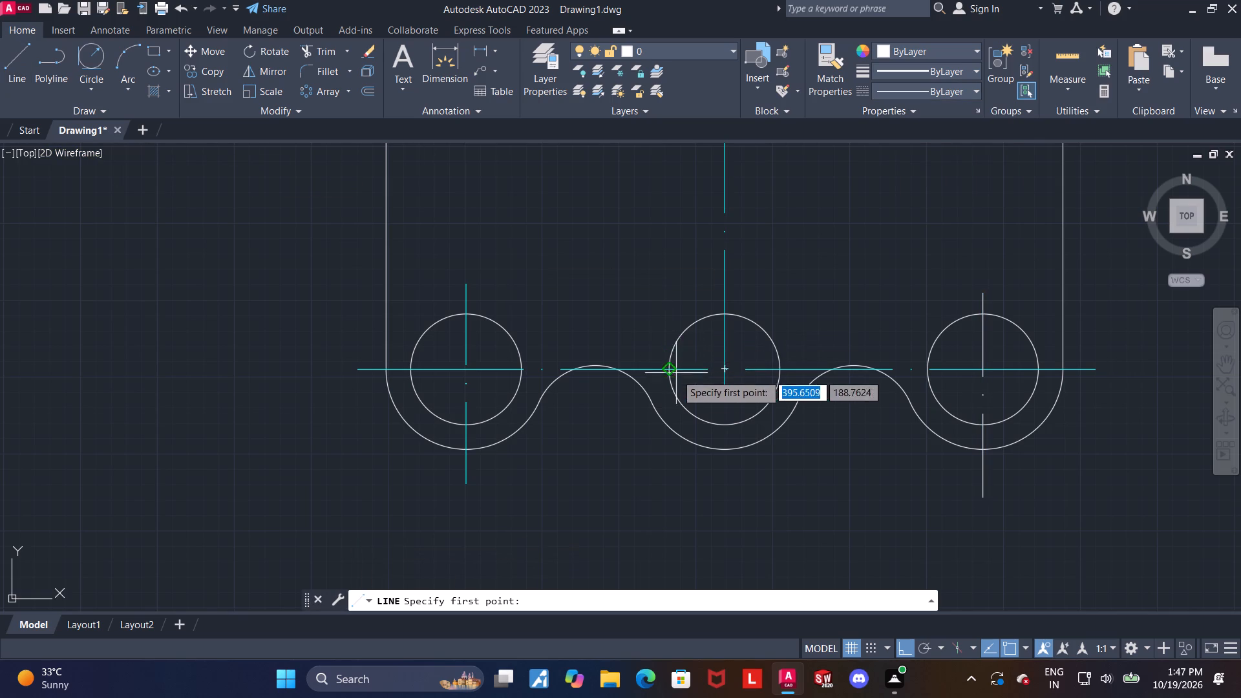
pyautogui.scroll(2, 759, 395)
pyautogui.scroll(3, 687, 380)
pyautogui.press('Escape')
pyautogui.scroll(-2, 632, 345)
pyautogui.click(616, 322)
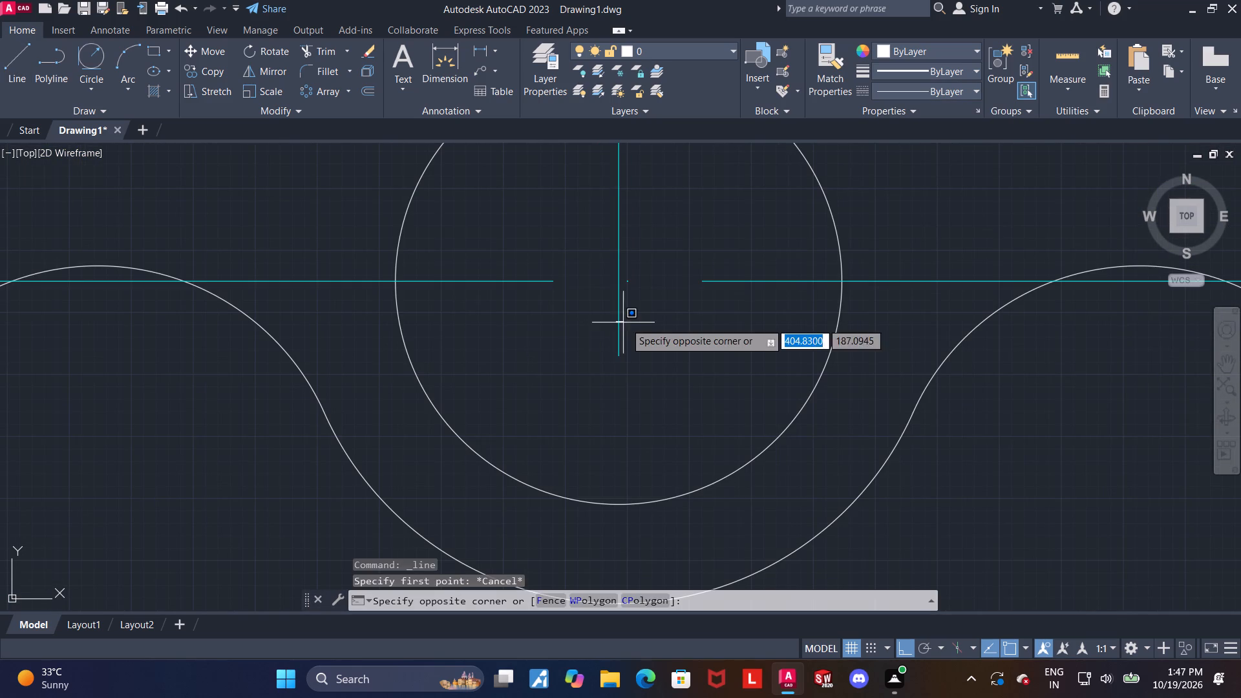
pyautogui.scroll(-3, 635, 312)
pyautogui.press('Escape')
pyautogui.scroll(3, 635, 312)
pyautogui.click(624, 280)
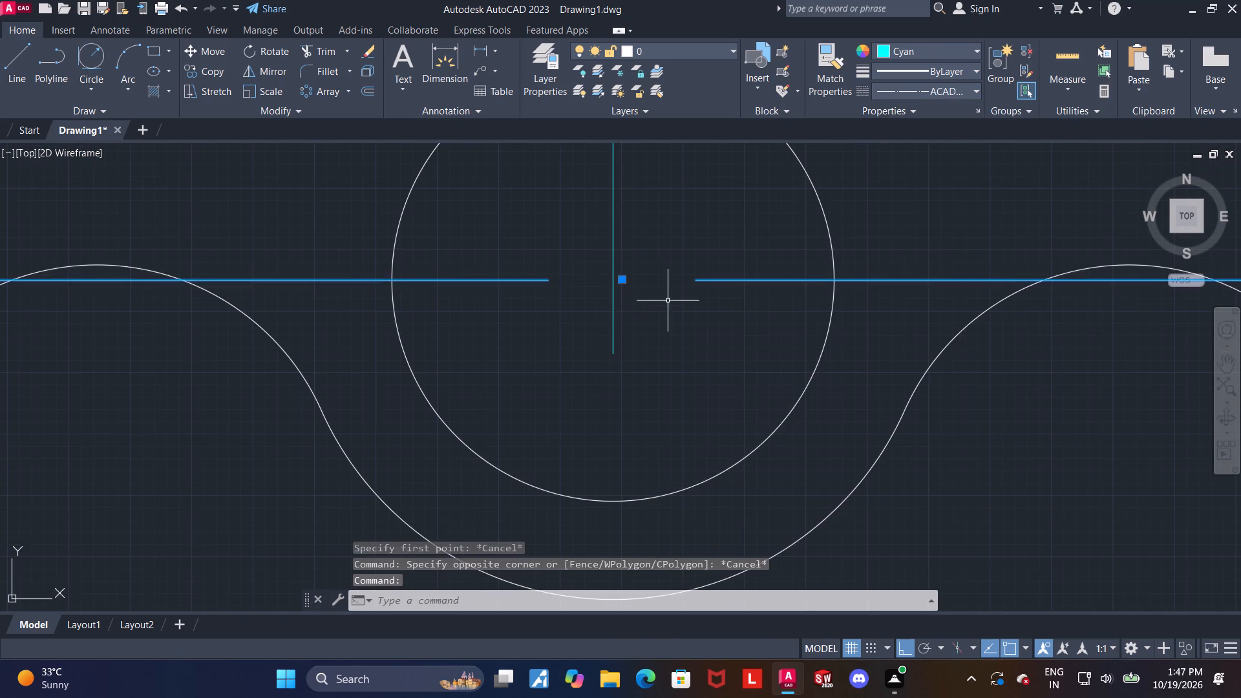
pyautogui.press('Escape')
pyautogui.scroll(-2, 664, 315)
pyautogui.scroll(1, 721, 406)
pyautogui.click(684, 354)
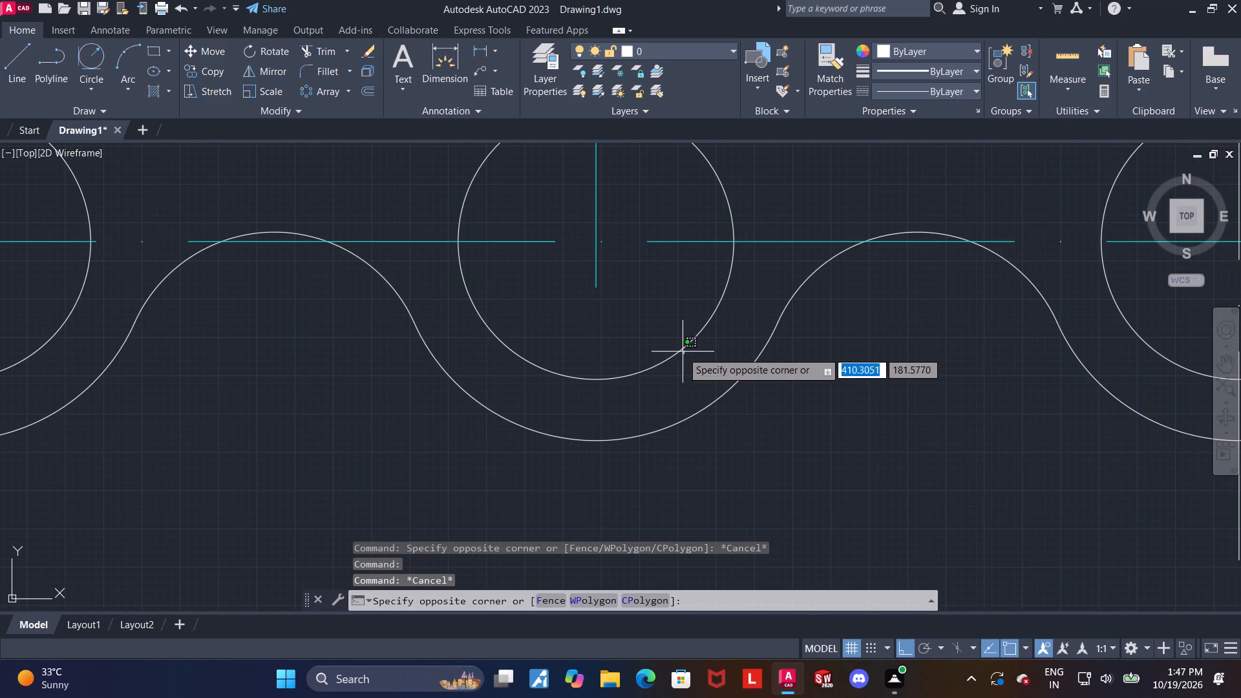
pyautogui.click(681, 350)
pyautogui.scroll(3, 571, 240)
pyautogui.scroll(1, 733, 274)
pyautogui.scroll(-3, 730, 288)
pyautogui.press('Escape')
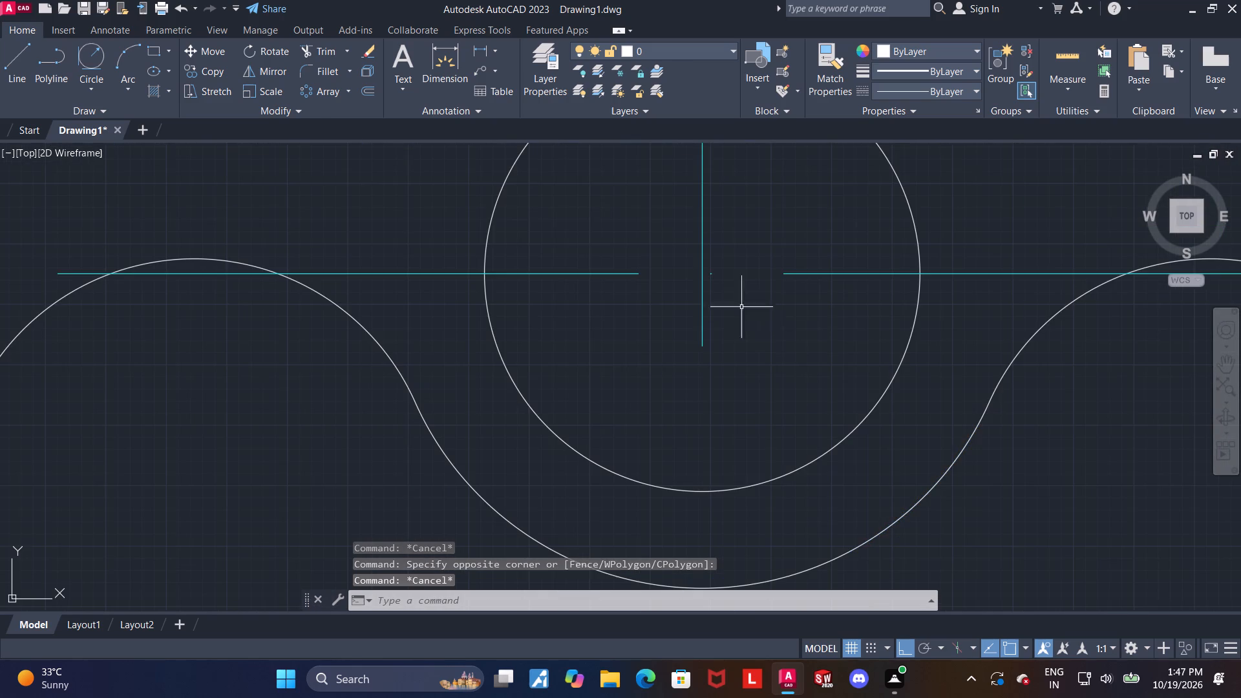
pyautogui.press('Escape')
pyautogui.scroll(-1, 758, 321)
# Draw a vertical line from the lower end of the main vertical centre line down past the middle boss outline.
pyautogui.click(16, 56)
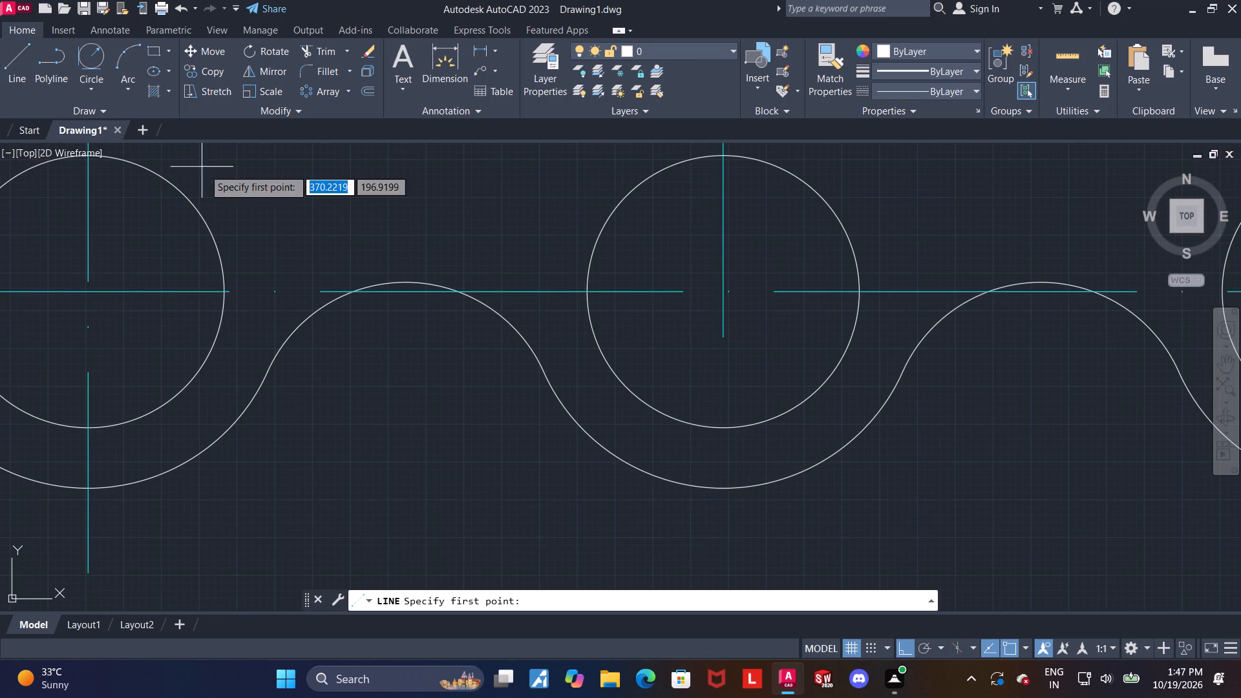
pyautogui.scroll(-1, 230, 190)
pyautogui.click(538, 280)
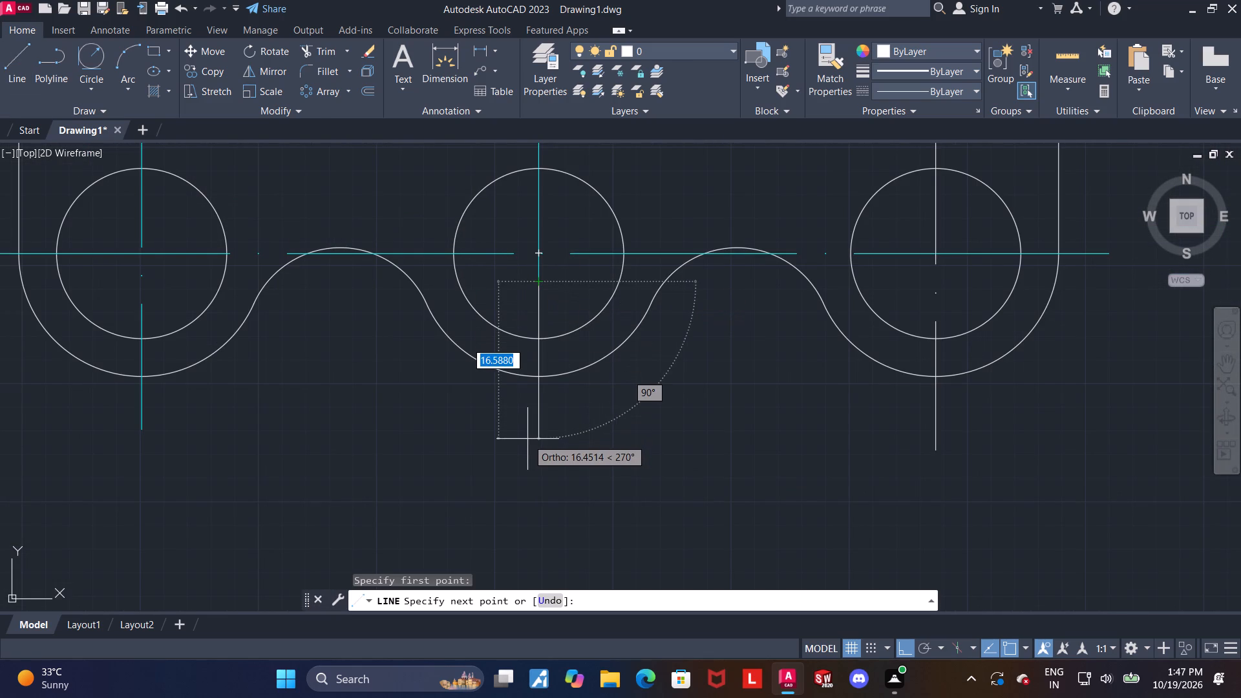
pyautogui.click(528, 423)
pyautogui.press('Escape')
# Join the short line below the middle hole with the main vertical centre line into one line.
pyautogui.scroll(-2, 584, 402)
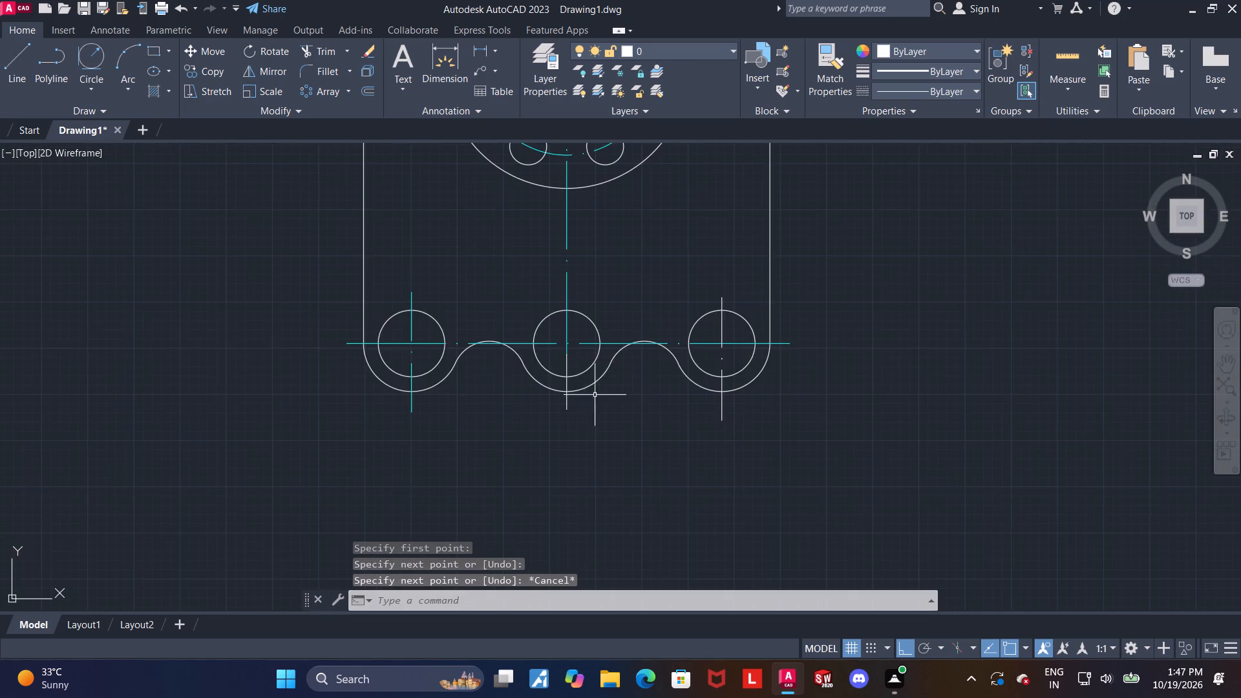
pyautogui.moveTo(589, 425); pyautogui.dragTo(588, 450, button='middle')
pyautogui.scroll(1, 588, 447)
pyautogui.press('Escape')
pyautogui.click(548, 407)
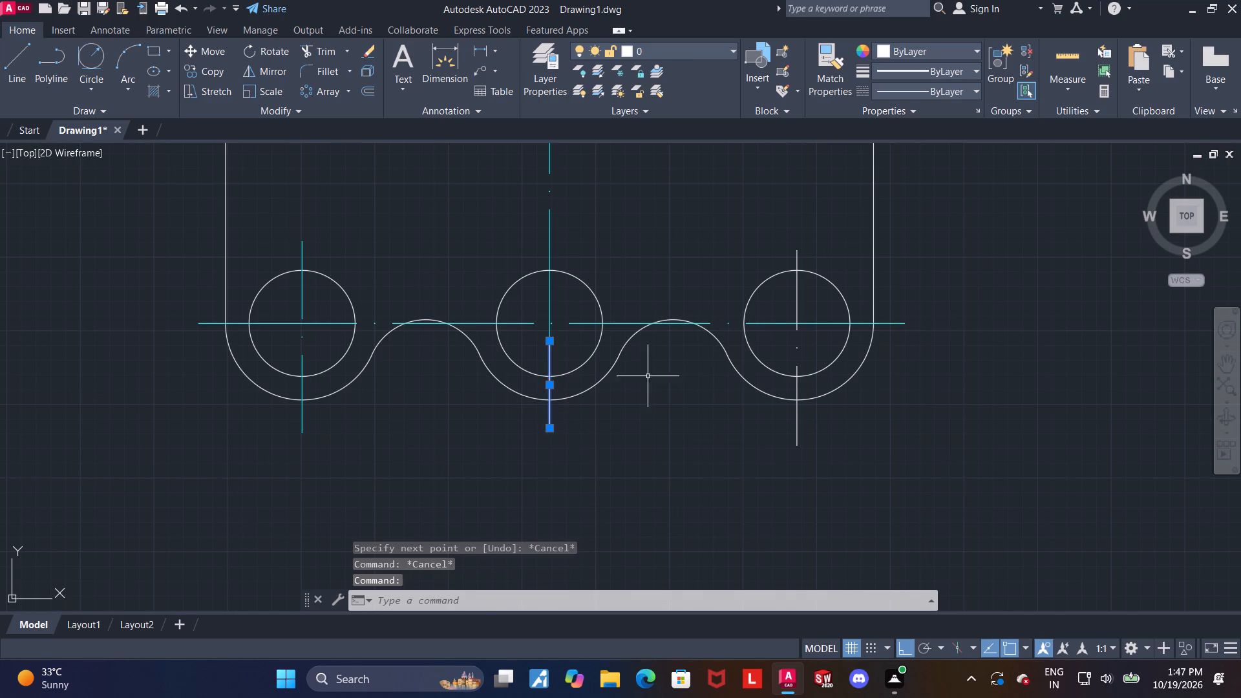
pyautogui.click(551, 295)
pyautogui.press('j')
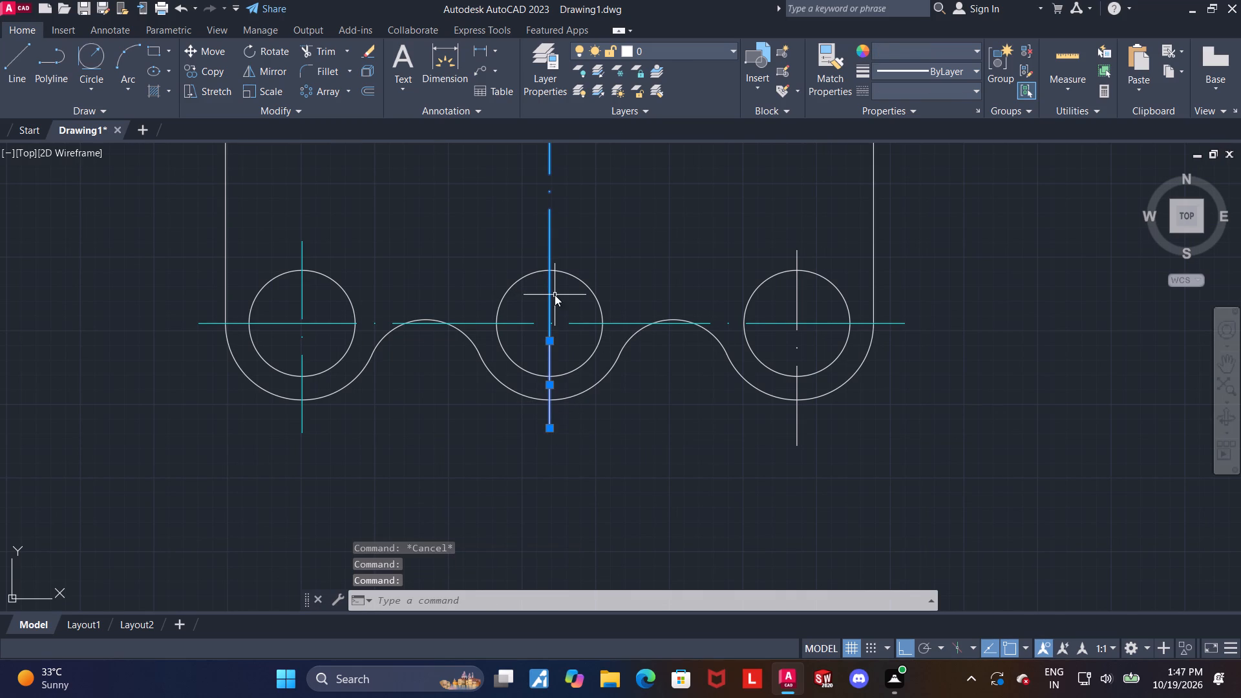
pyautogui.press('Return')
pyautogui.press('Escape')
# Give the joined main vertical line and the lower right hole's vertical line the dash-dot centre-line linetype and colour cyan.
pyautogui.click(552, 297)
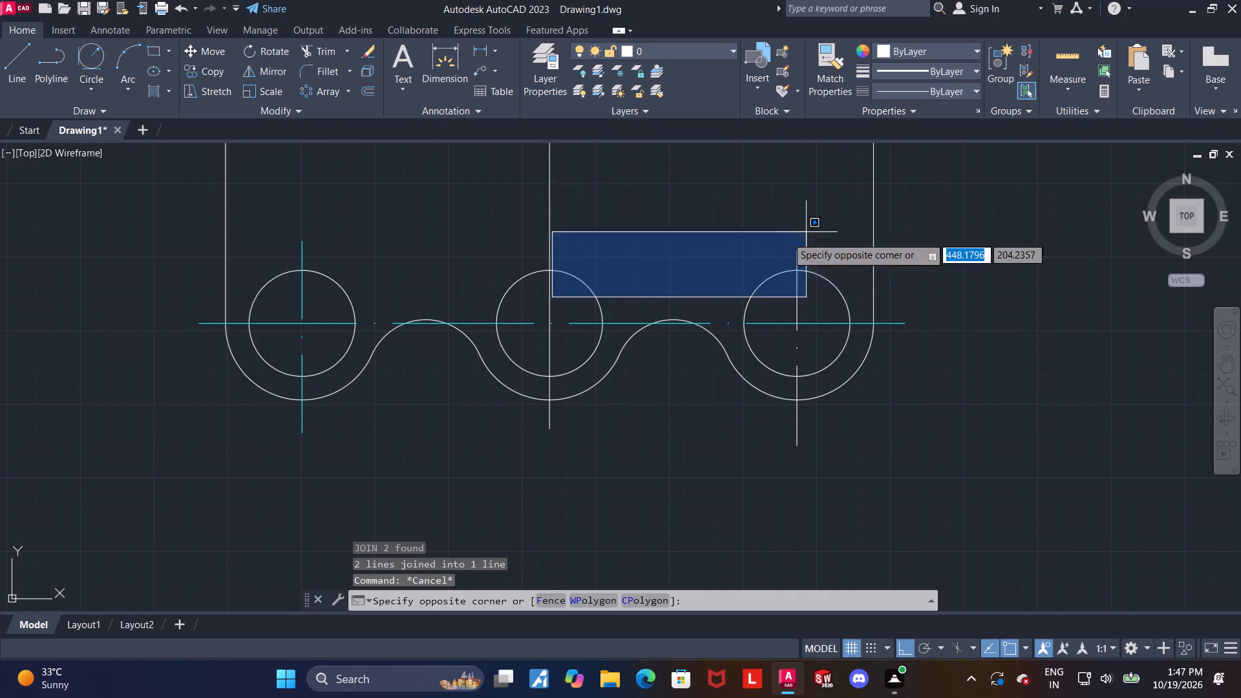
pyautogui.press('Escape')
pyautogui.click(558, 206)
pyautogui.click(545, 206)
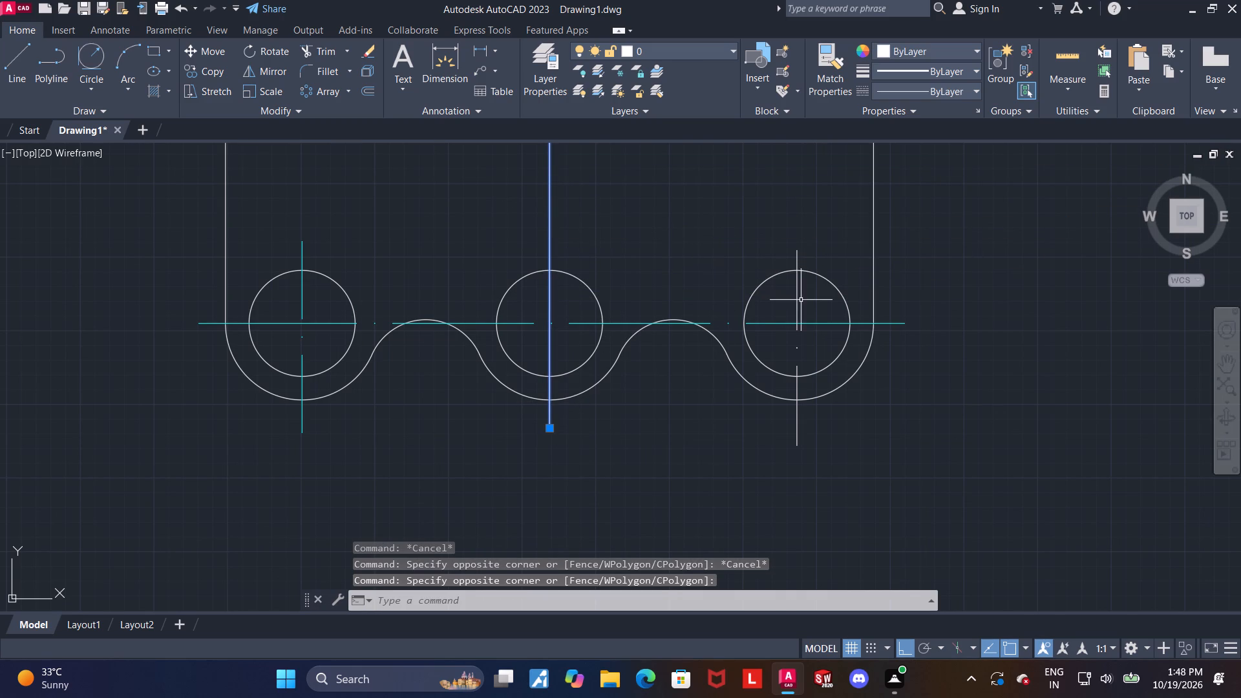
pyautogui.click(798, 299)
pyautogui.click(923, 90)
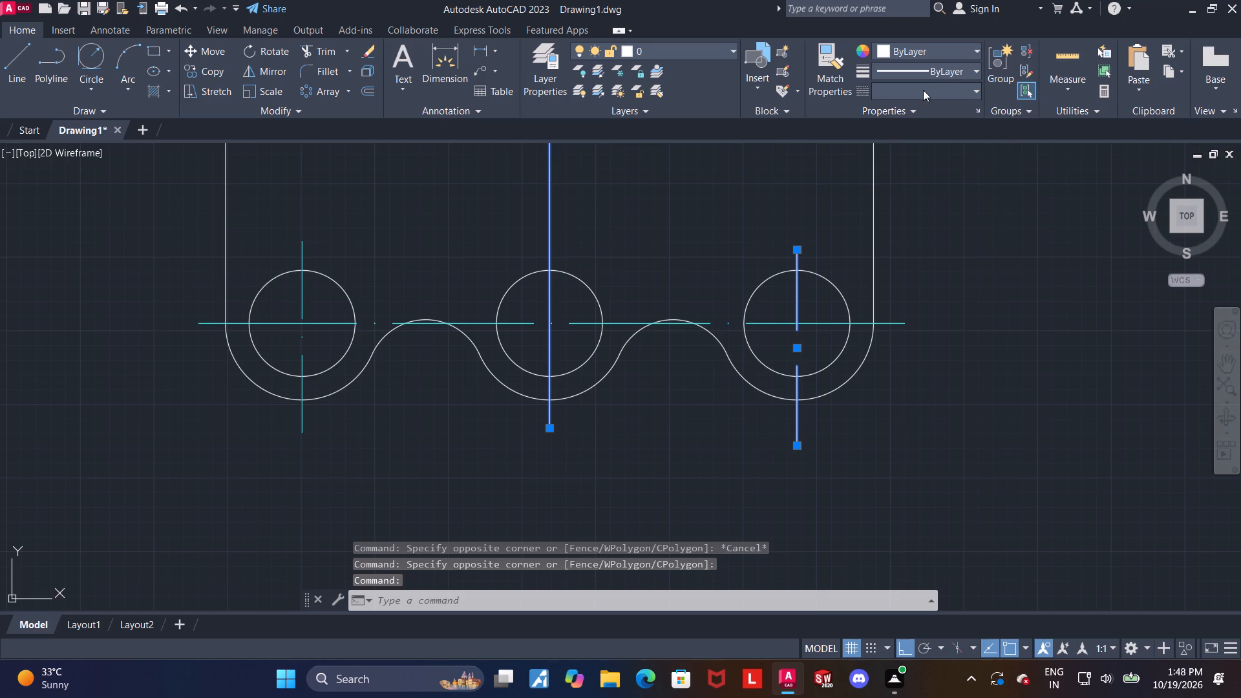
pyautogui.click(930, 142)
pyautogui.click(948, 50)
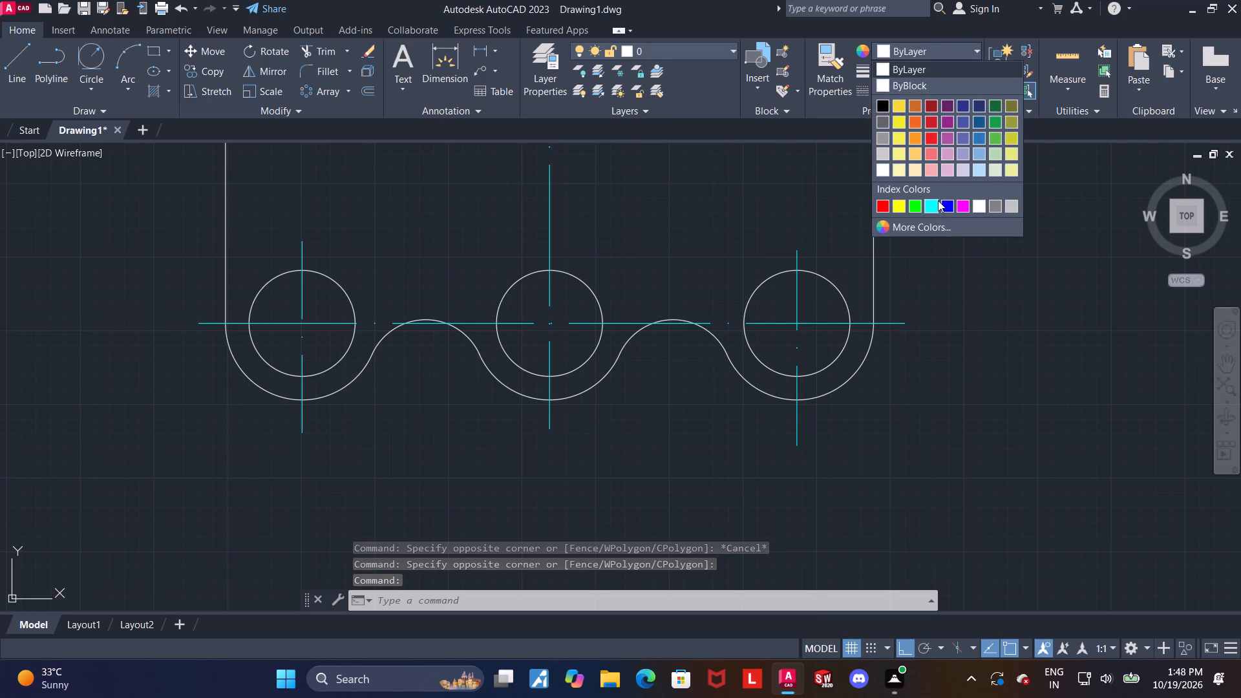
pyautogui.click(937, 201)
pyautogui.press('Escape')
# Examine the lower bosses' centre lines and the overall flange profile.
pyautogui.scroll(-1, 883, 326)
pyautogui.moveTo(915, 395); pyautogui.dragTo(914, 419, button='middle')
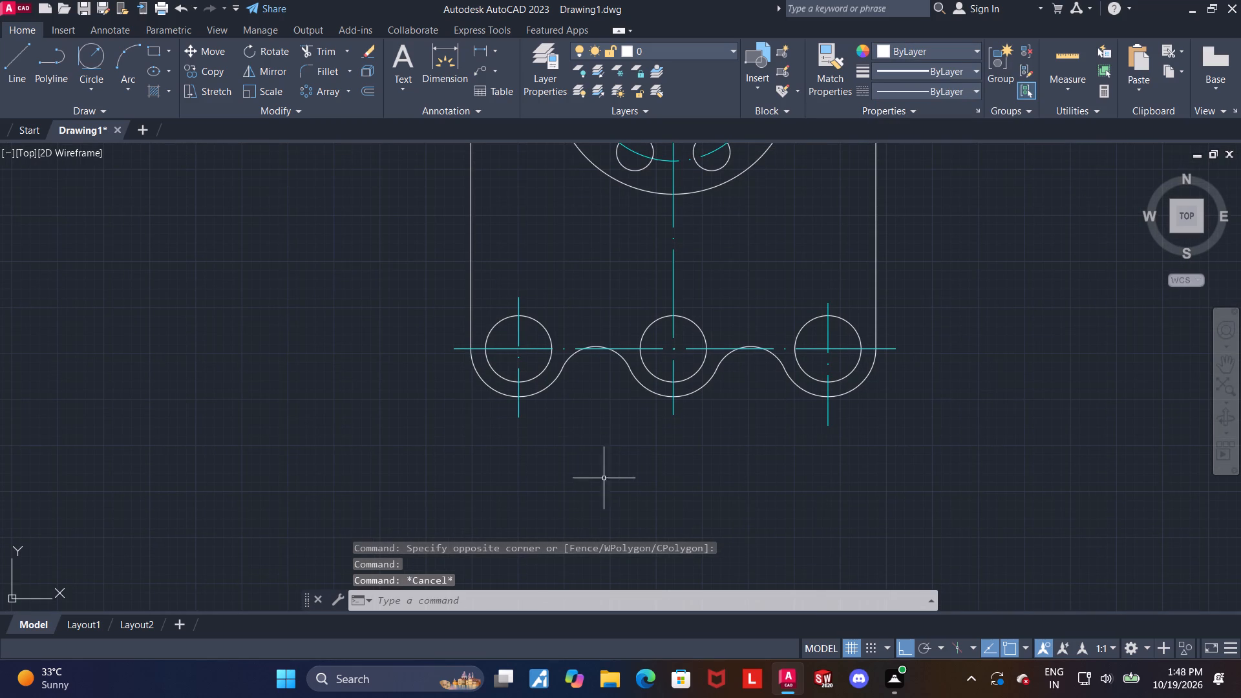
pyautogui.moveTo(604, 465); pyautogui.dragTo(595, 491, button='middle')
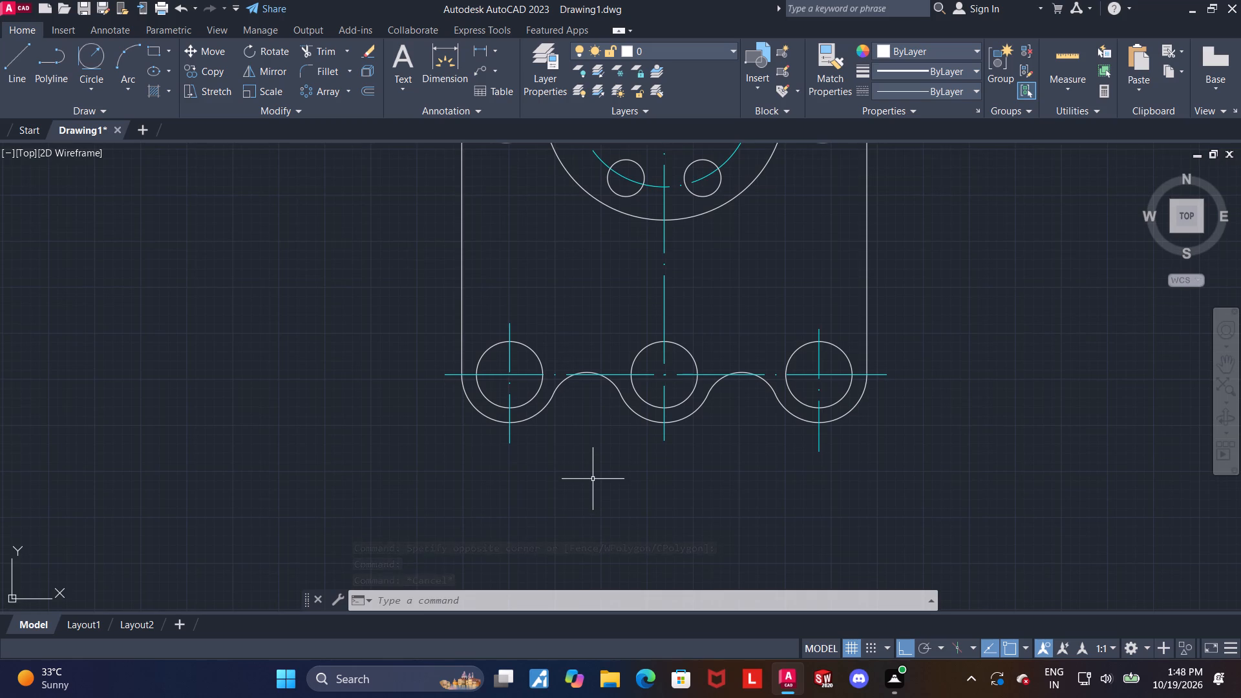
pyautogui.scroll(-1, 593, 476)
pyautogui.moveTo(592, 472); pyautogui.dragTo(570, 500, button='middle')
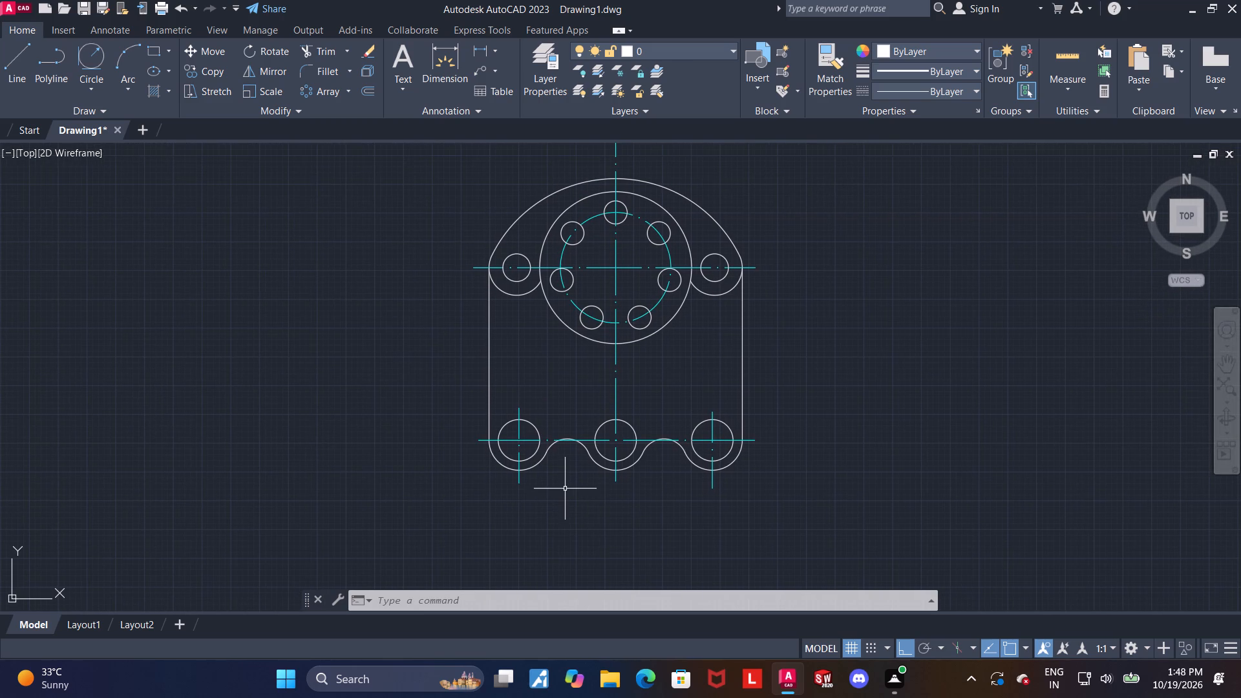
pyautogui.moveTo(565, 488); pyautogui.dragTo(557, 515, button='middle')
pyautogui.scroll(1, 553, 494)
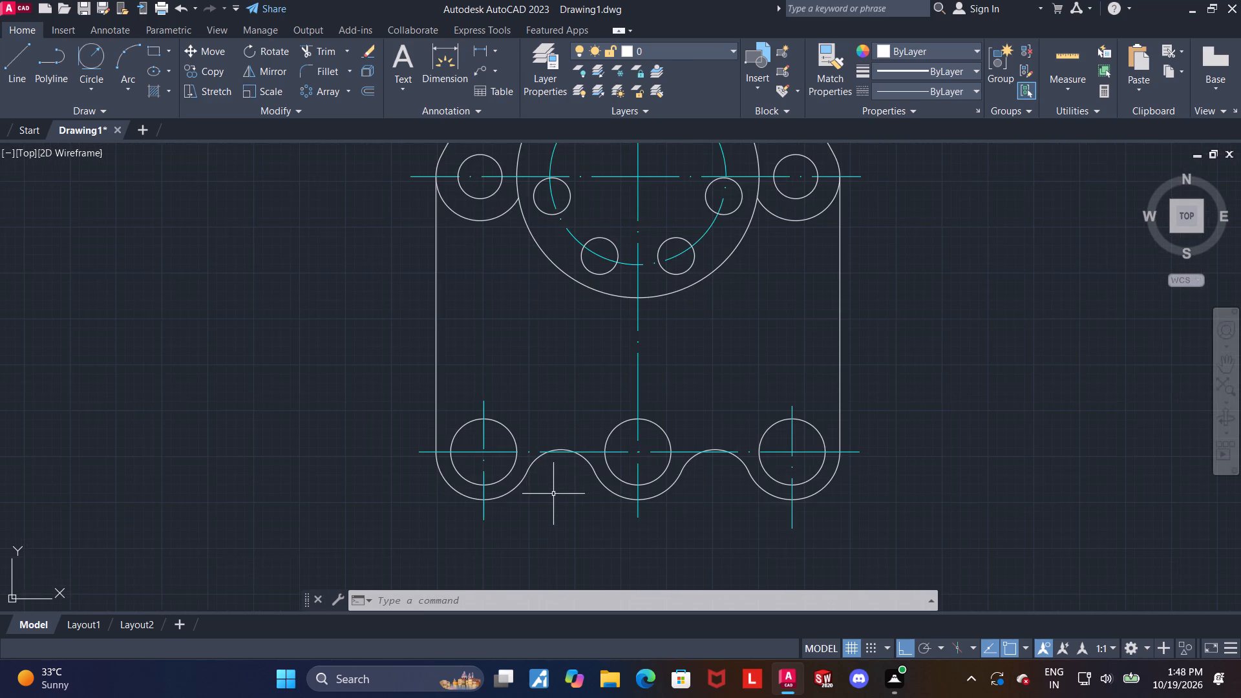
pyautogui.moveTo(553, 494); pyautogui.dragTo(554, 443, button='middle')
pyautogui.moveTo(575, 491); pyautogui.dragTo(547, 533, button='middle')
pyautogui.scroll(-1, 582, 382)
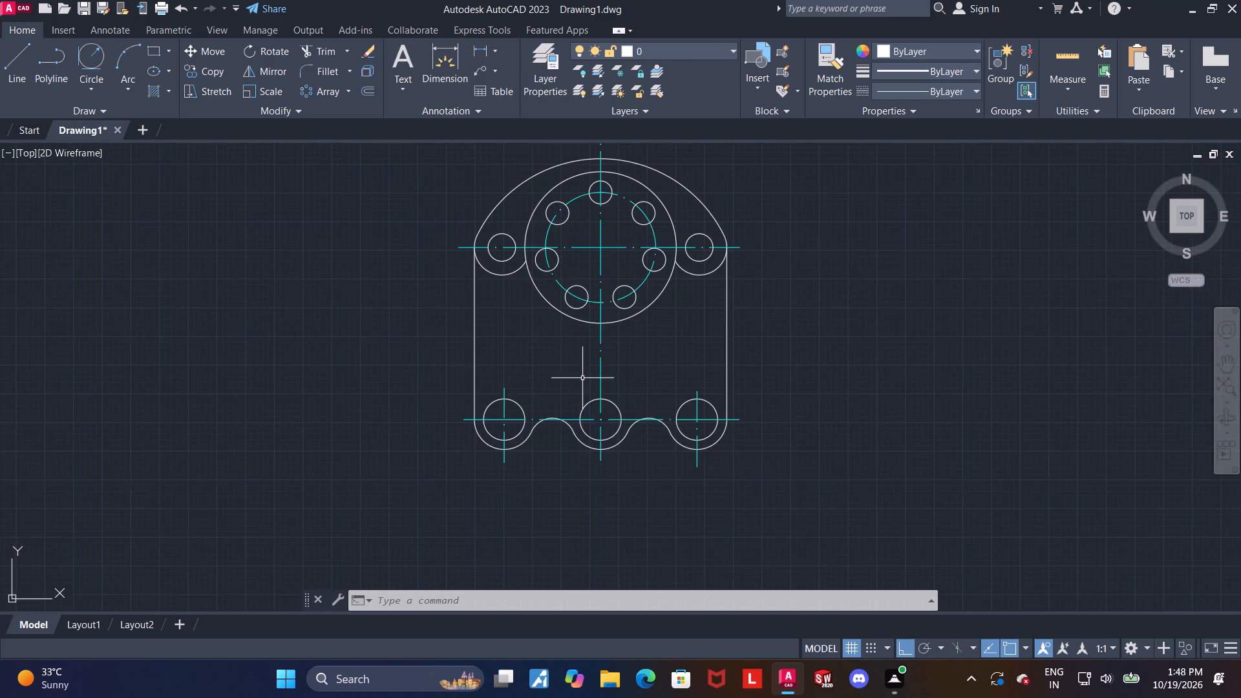
pyautogui.moveTo(582, 378); pyautogui.dragTo(555, 431, button='middle')
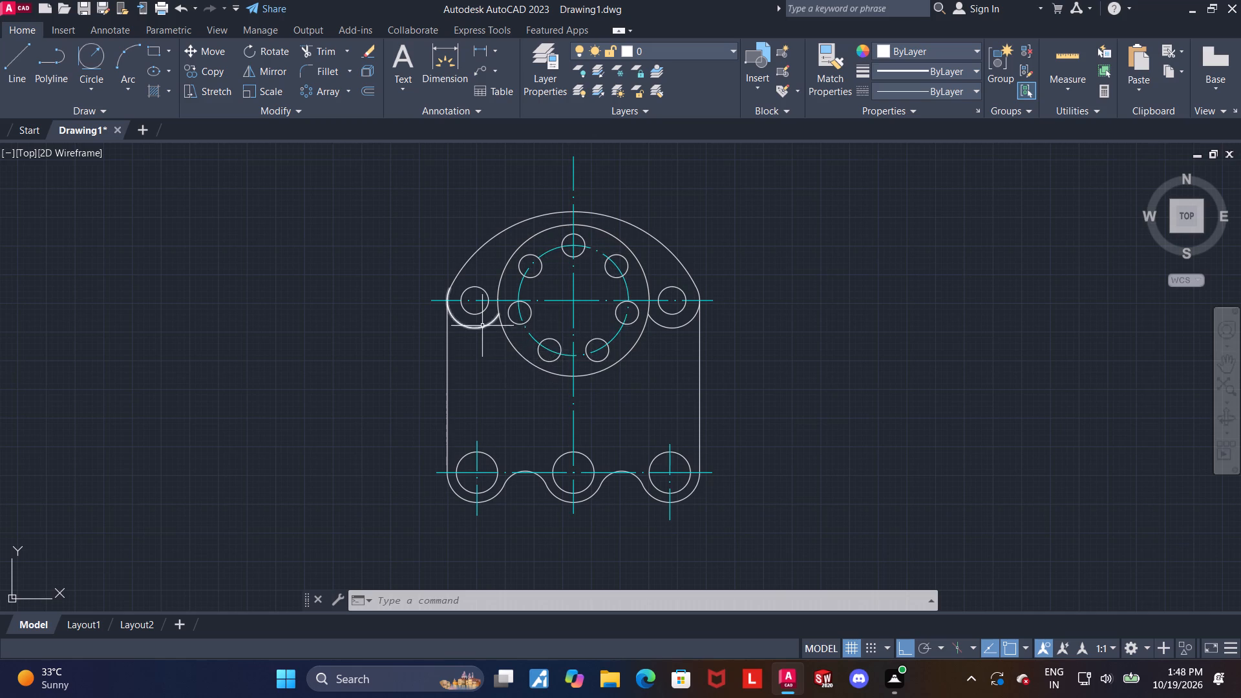
# Fillet the left ear's lower arc to the large flange circle with radius 10.
pyautogui.scroll(2, 478, 324)
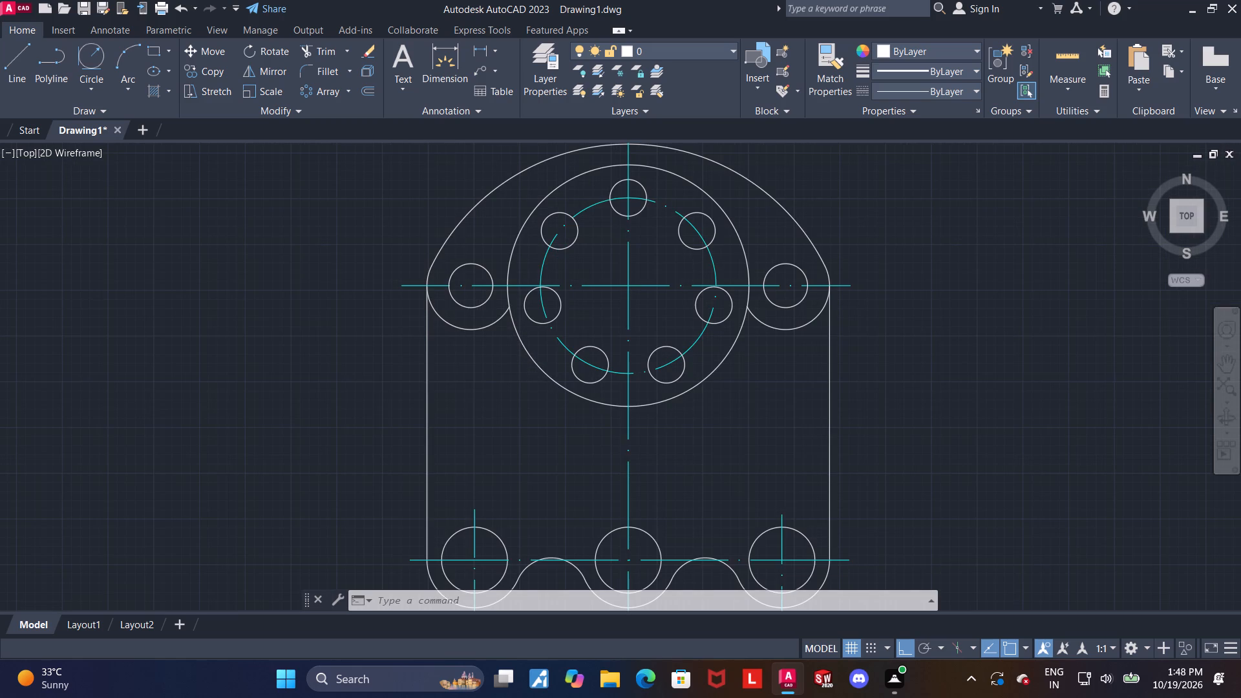
pyautogui.scroll(1, 494, 347)
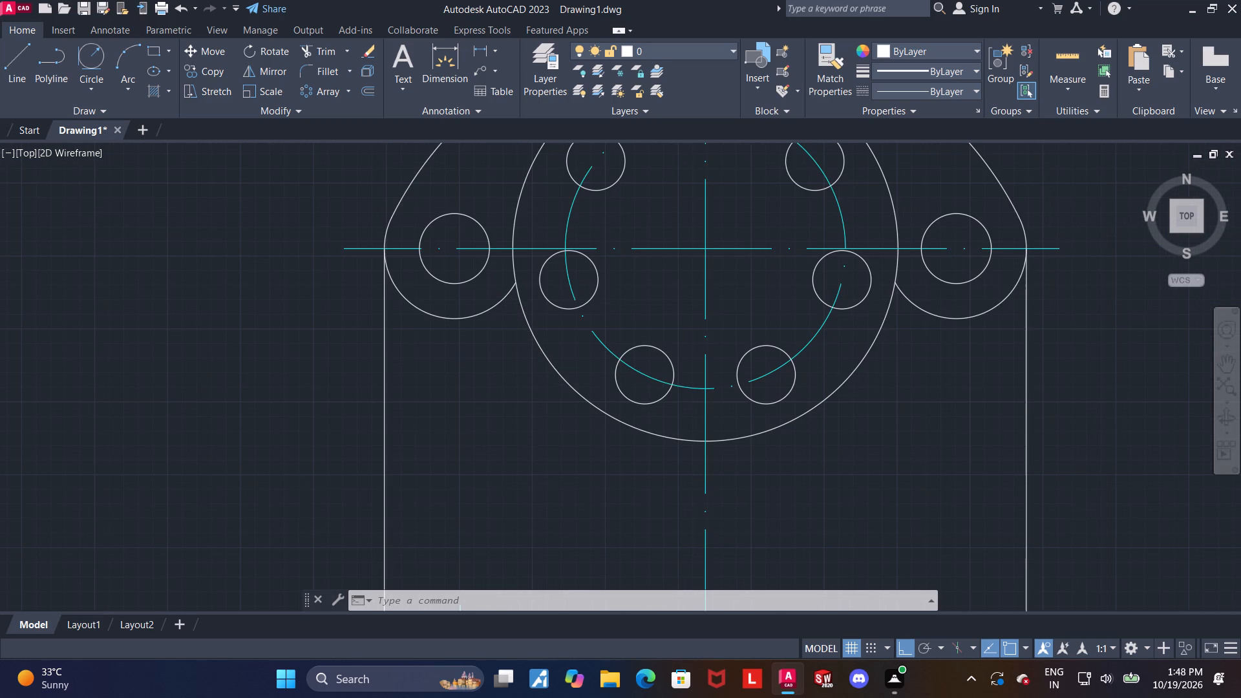
pyautogui.press('f')
pyautogui.press('Return')
pyautogui.press('r')
pyautogui.press('Return')
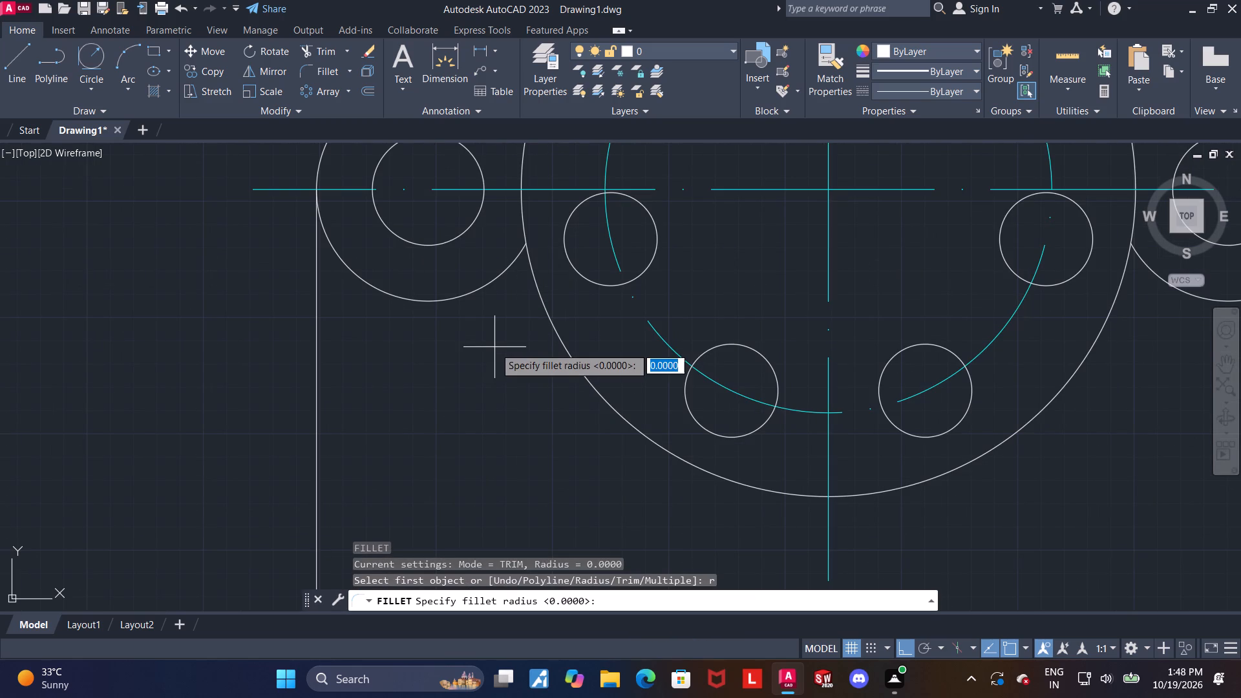
pyautogui.write('10')
pyautogui.press('Return')
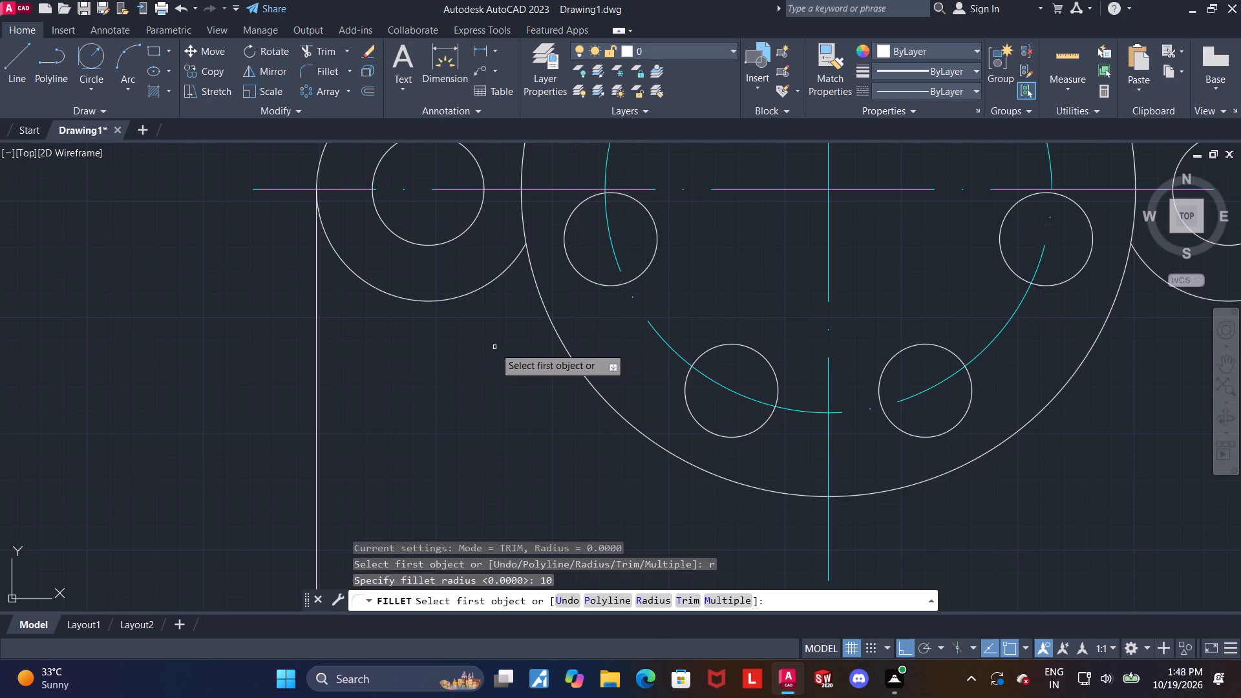
pyautogui.click(494, 275)
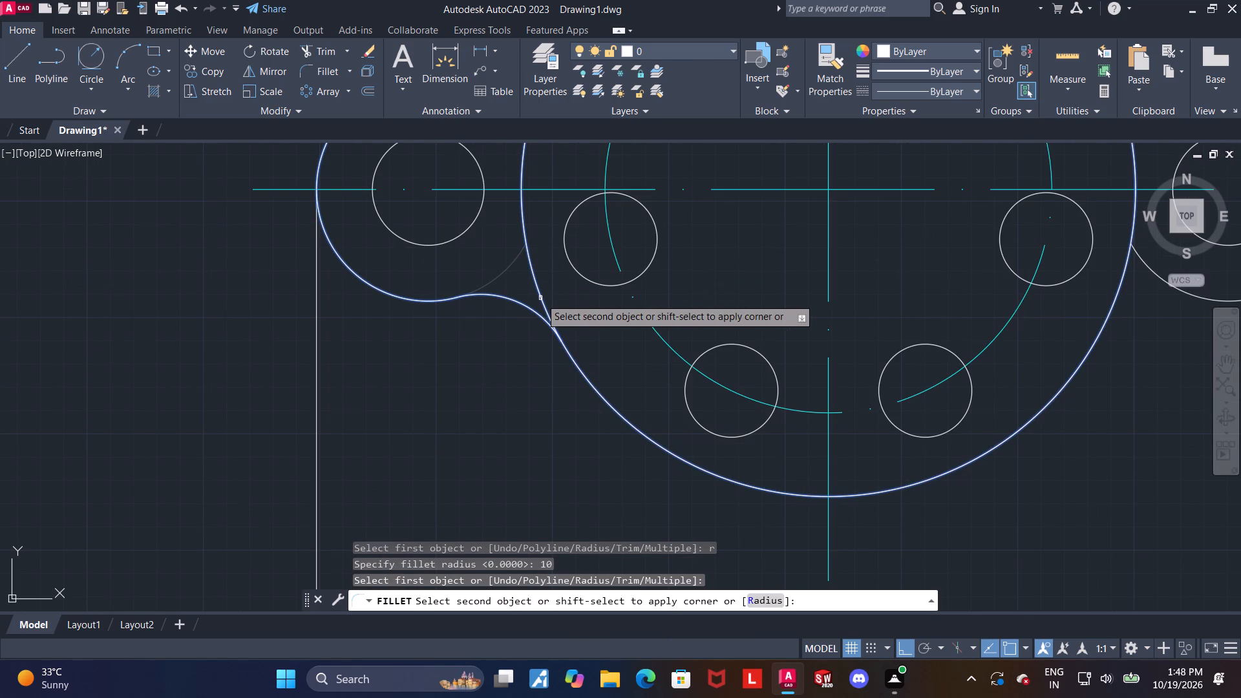
pyautogui.click(540, 298)
# Fillet the large flange circle to the right ear's lower arc with radius 10.
pyautogui.scroll(-2, 434, 400)
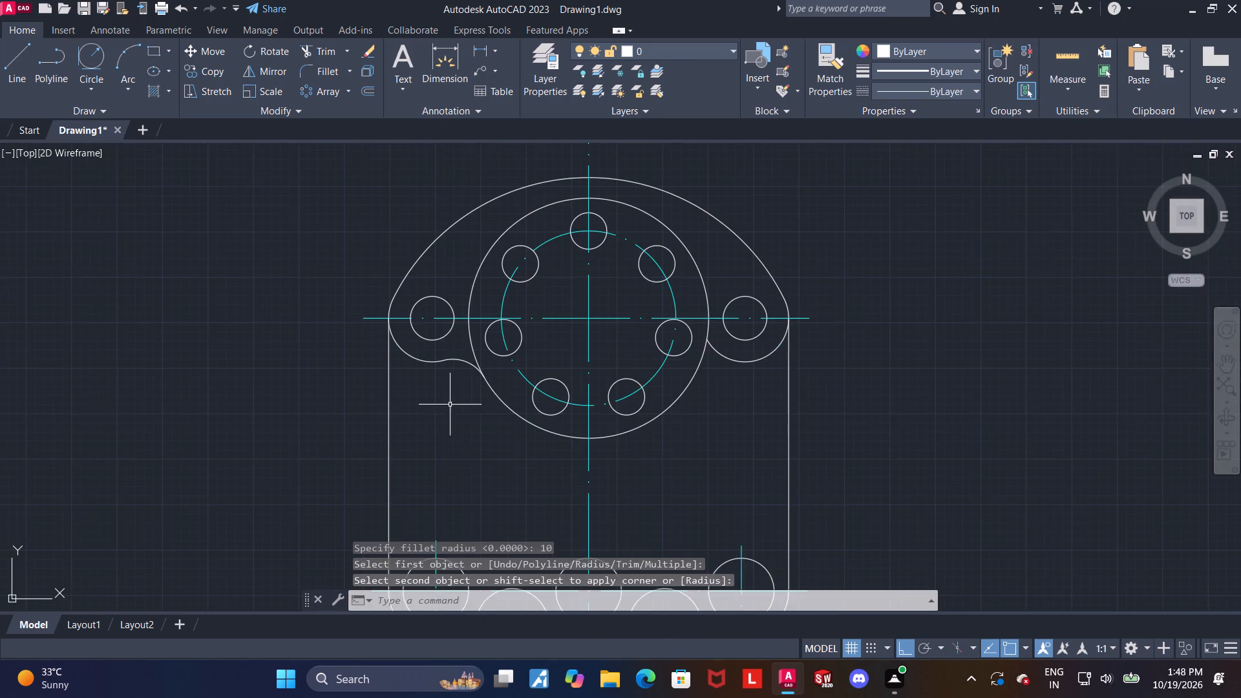
pyautogui.moveTo(461, 415); pyautogui.dragTo(388, 394, button='middle')
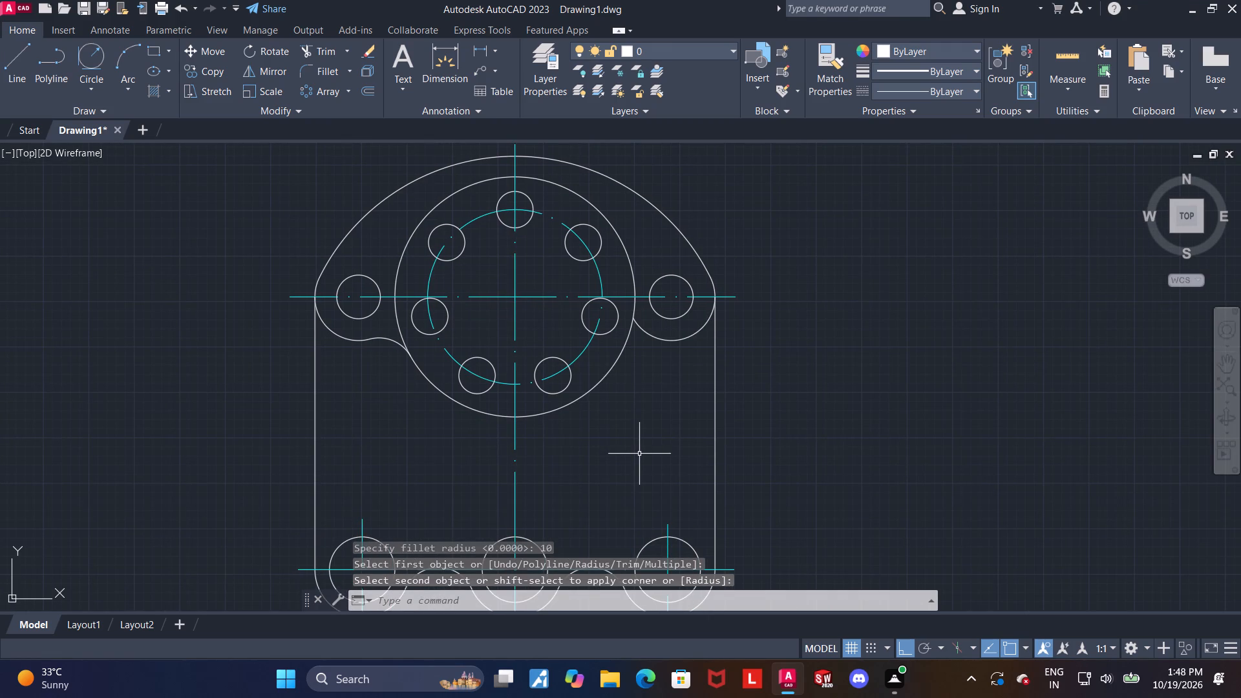
pyautogui.press('f')
pyautogui.press('Return')
pyautogui.press('r')
pyautogui.press('Return')
pyautogui.write('10')
pyautogui.press('Return')
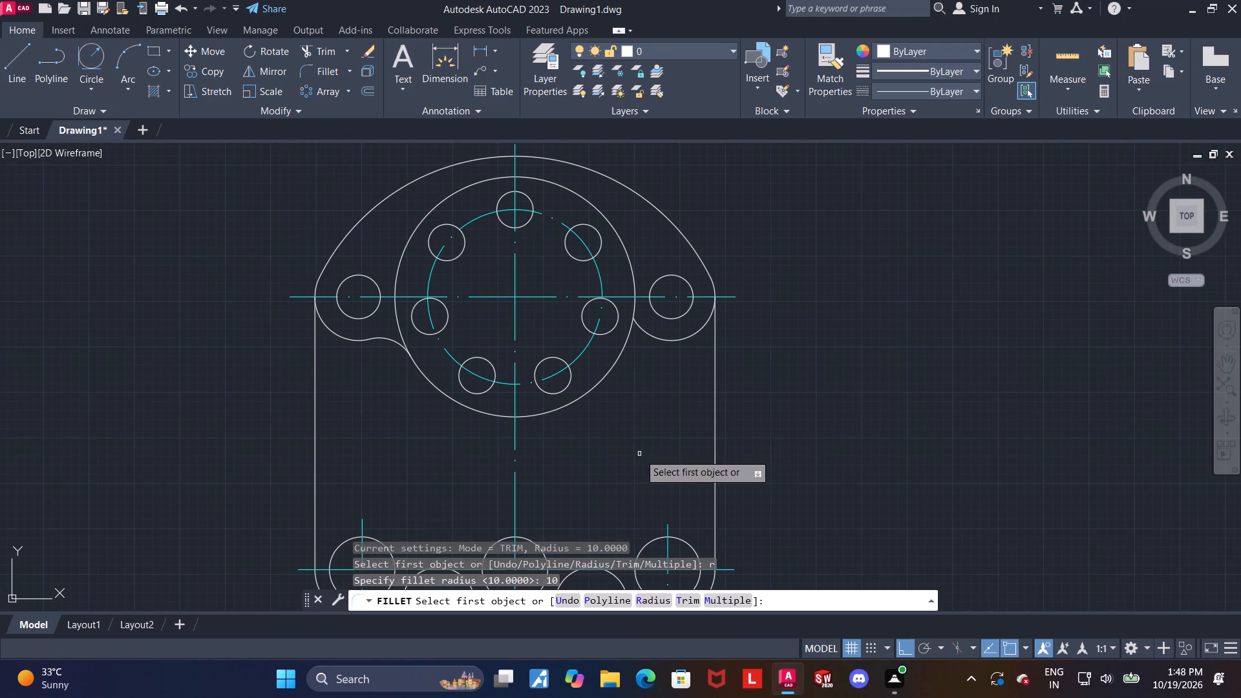
pyautogui.click(627, 341)
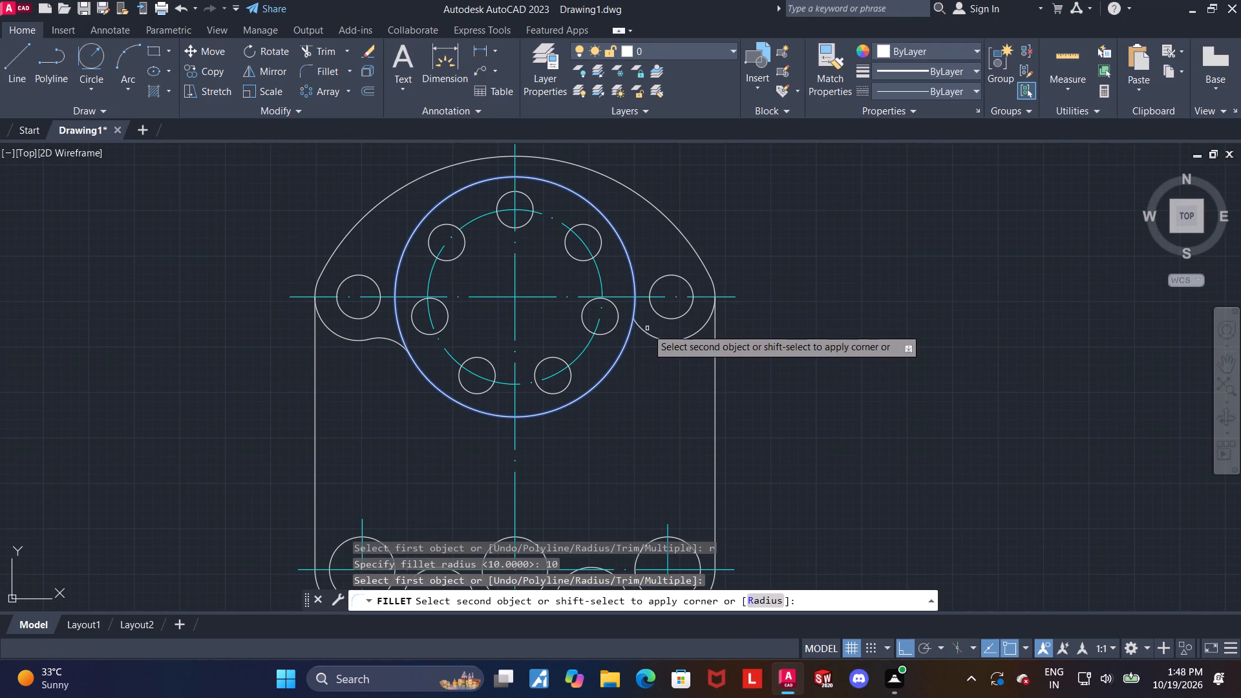
pyautogui.click(646, 331)
pyautogui.scroll(-2, 692, 355)
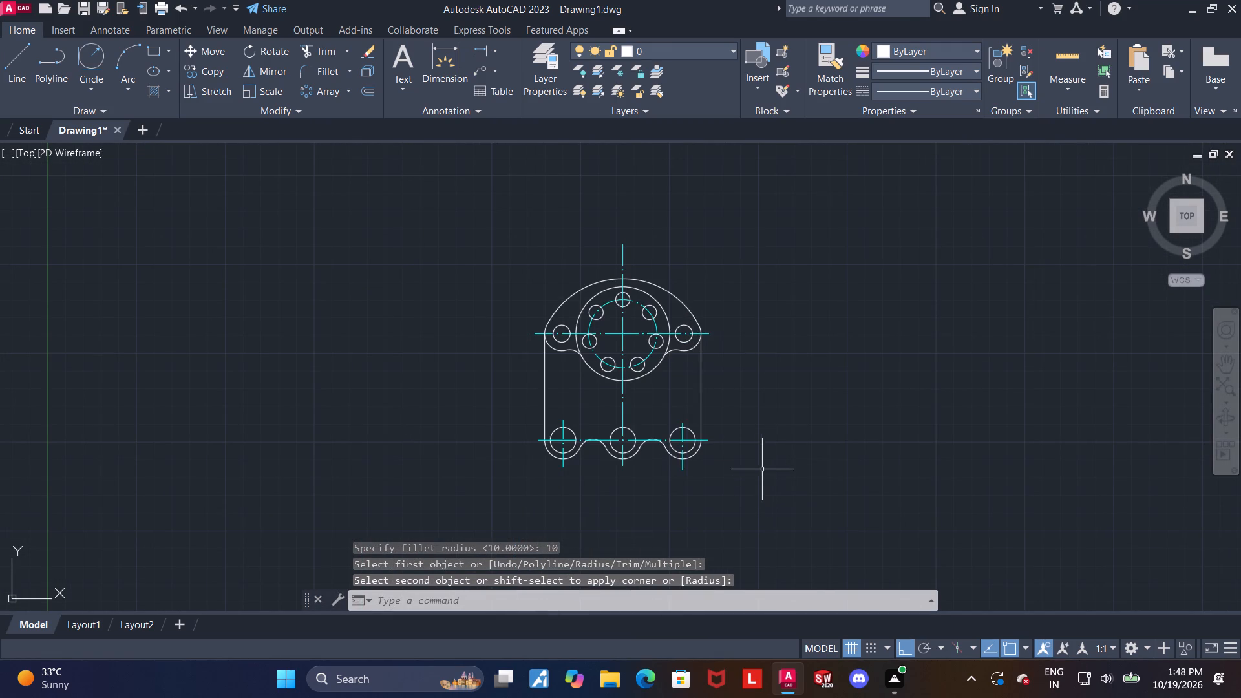
pyautogui.scroll(1, 765, 468)
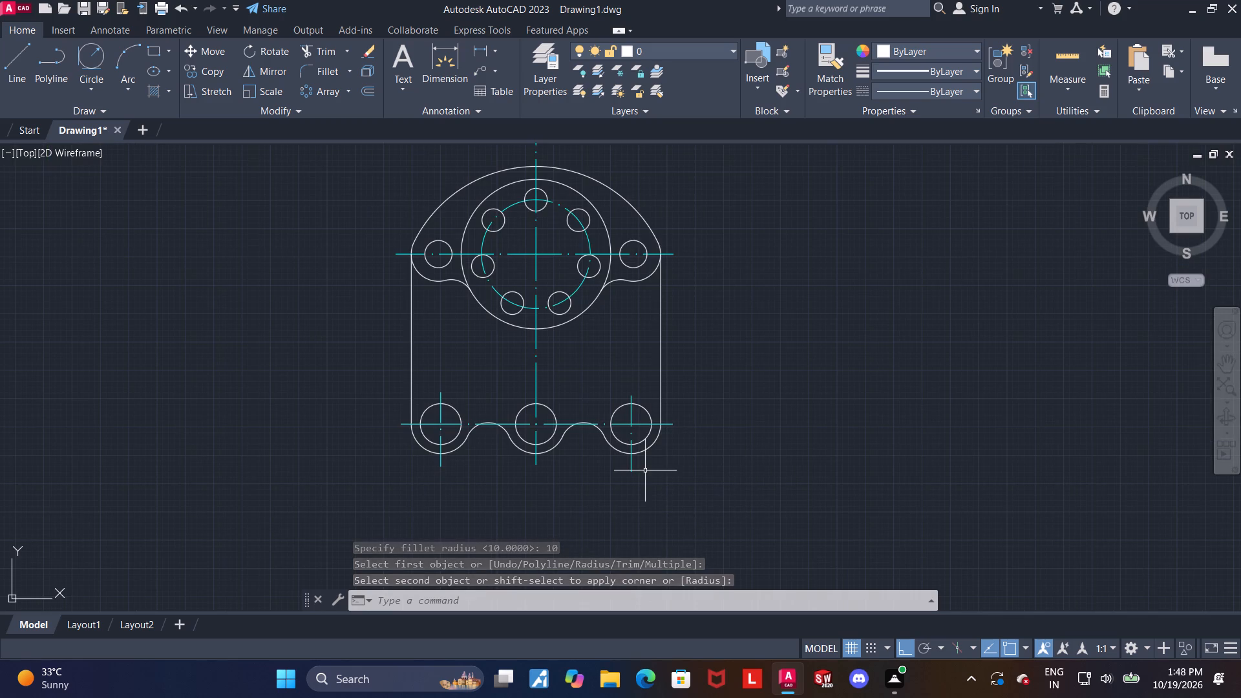
pyautogui.press('Escape')
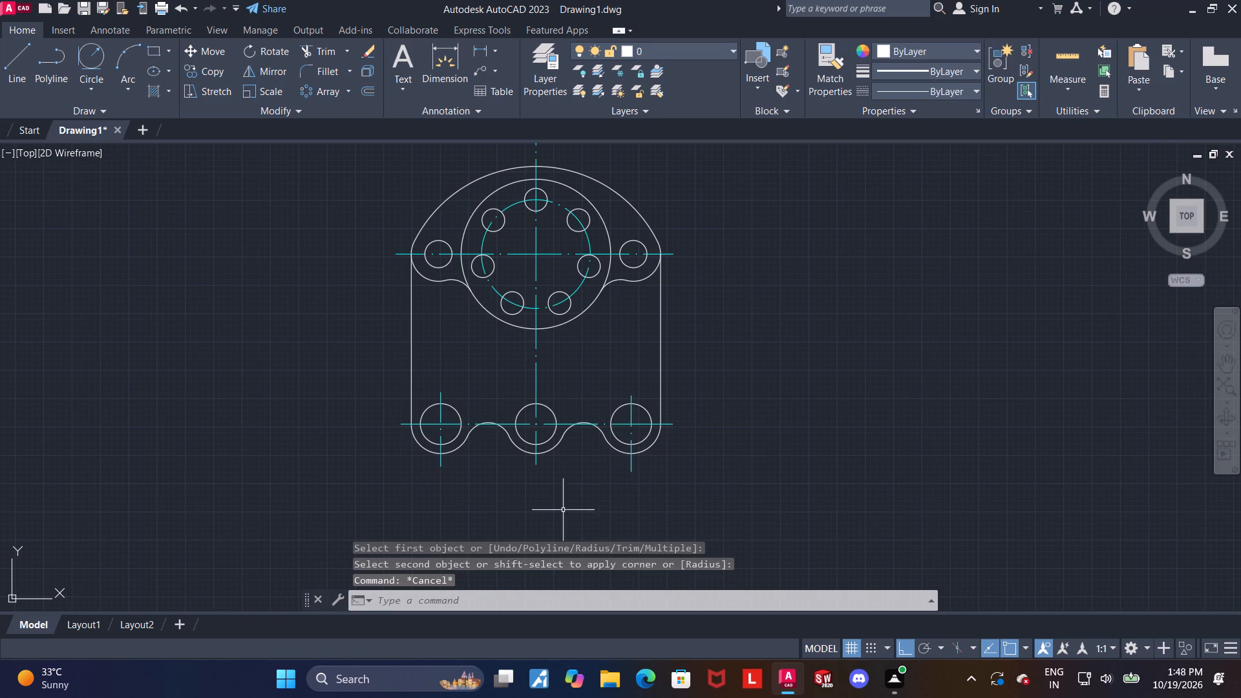
# Modify the Standard dimension style so linear dimensions use whole-number precision.
pyautogui.moveTo(563, 481); pyautogui.dragTo(575, 496, button='middle')
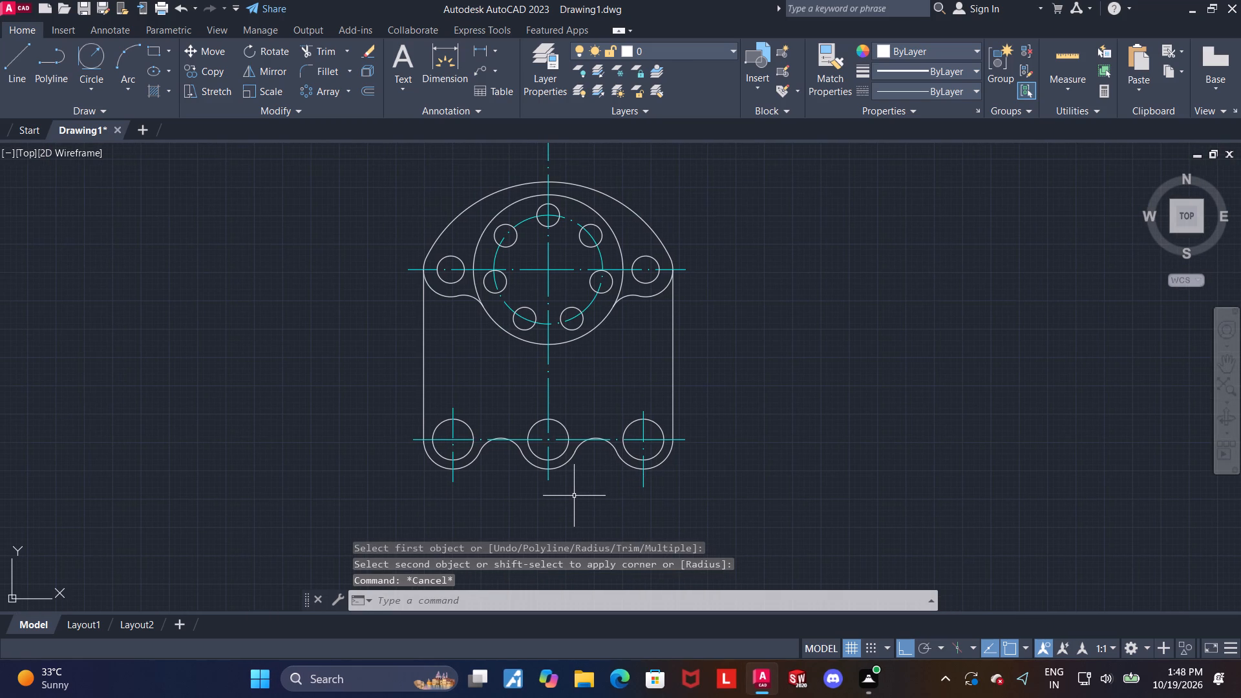
pyautogui.press('d')
pyautogui.press('Return')
pyautogui.click(787, 304)
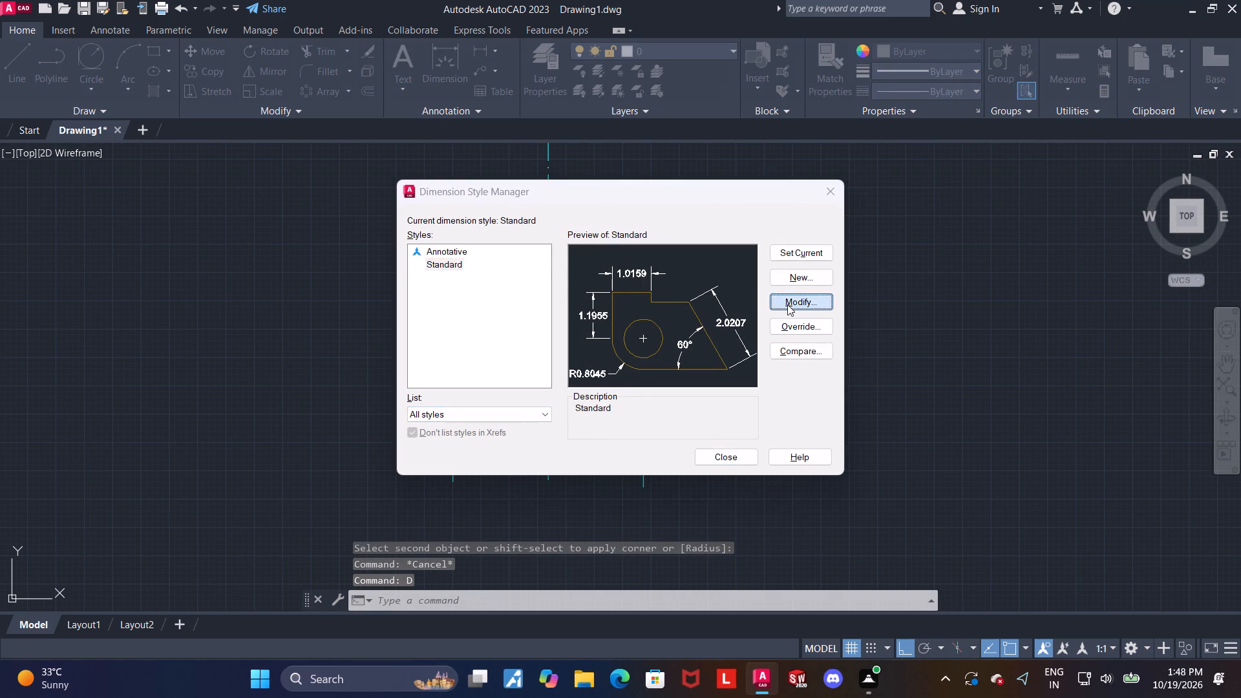
pyautogui.click(579, 162)
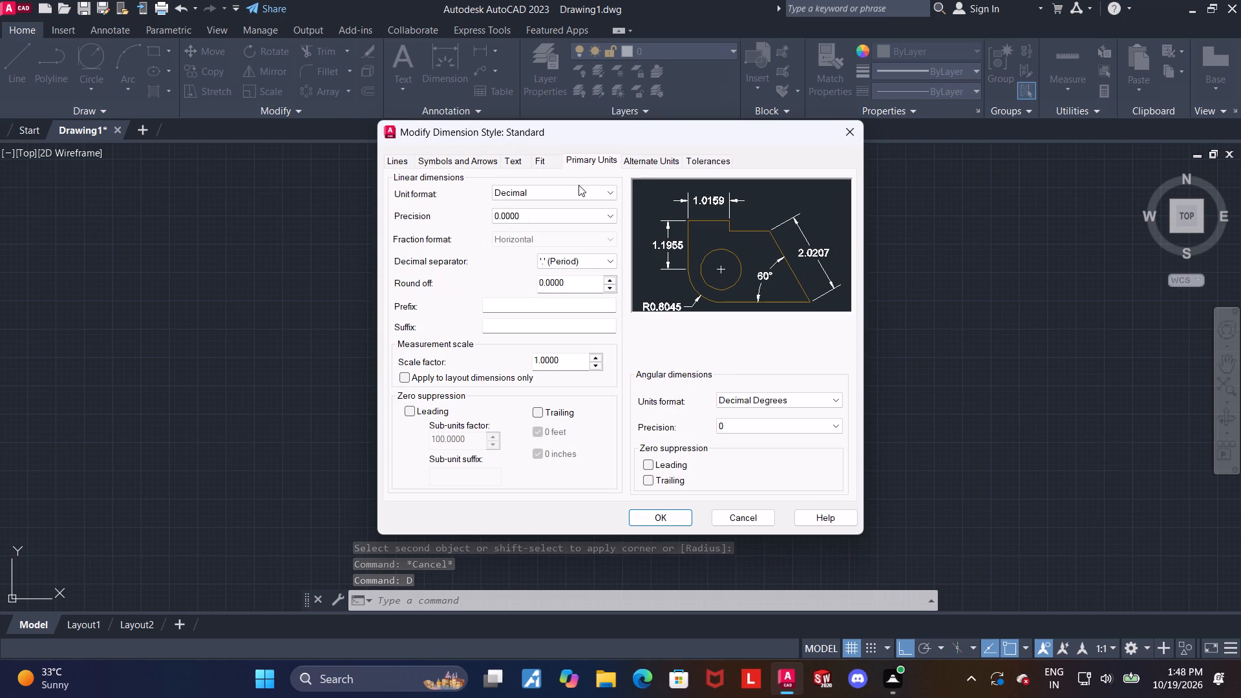
pyautogui.click(566, 211)
pyautogui.click(547, 233)
# Set the Standard dimension style's text height to 4.
pyautogui.click(483, 162)
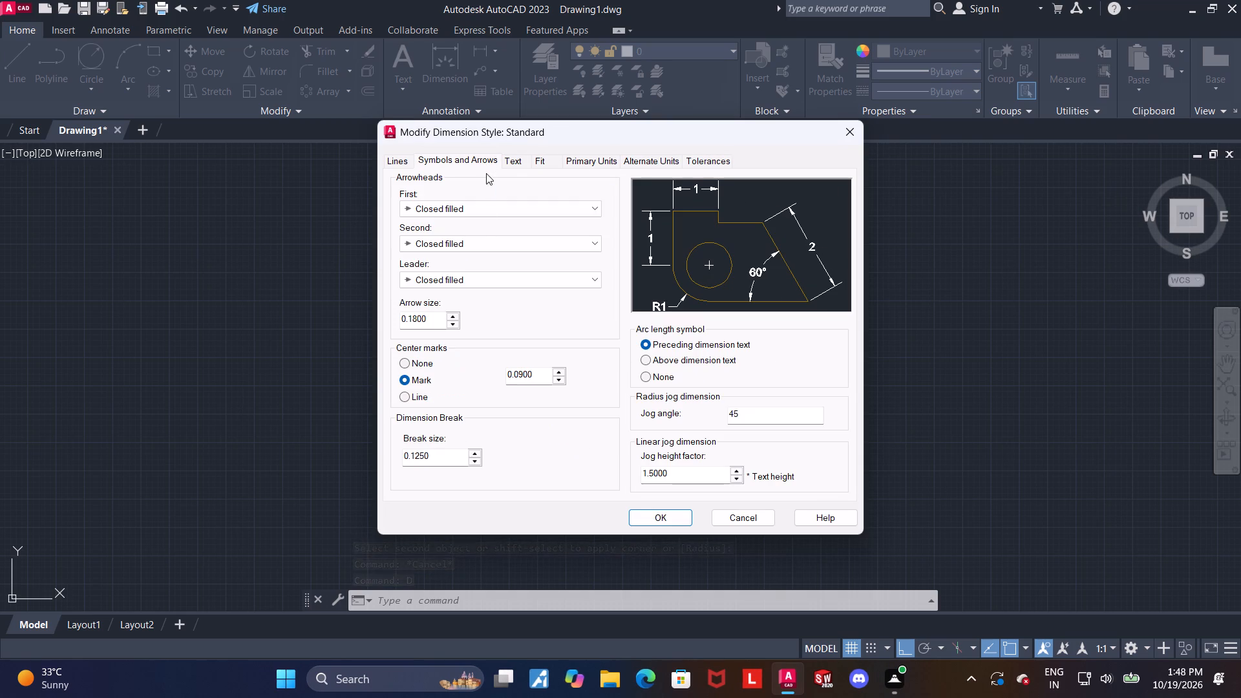
pyautogui.click(545, 164)
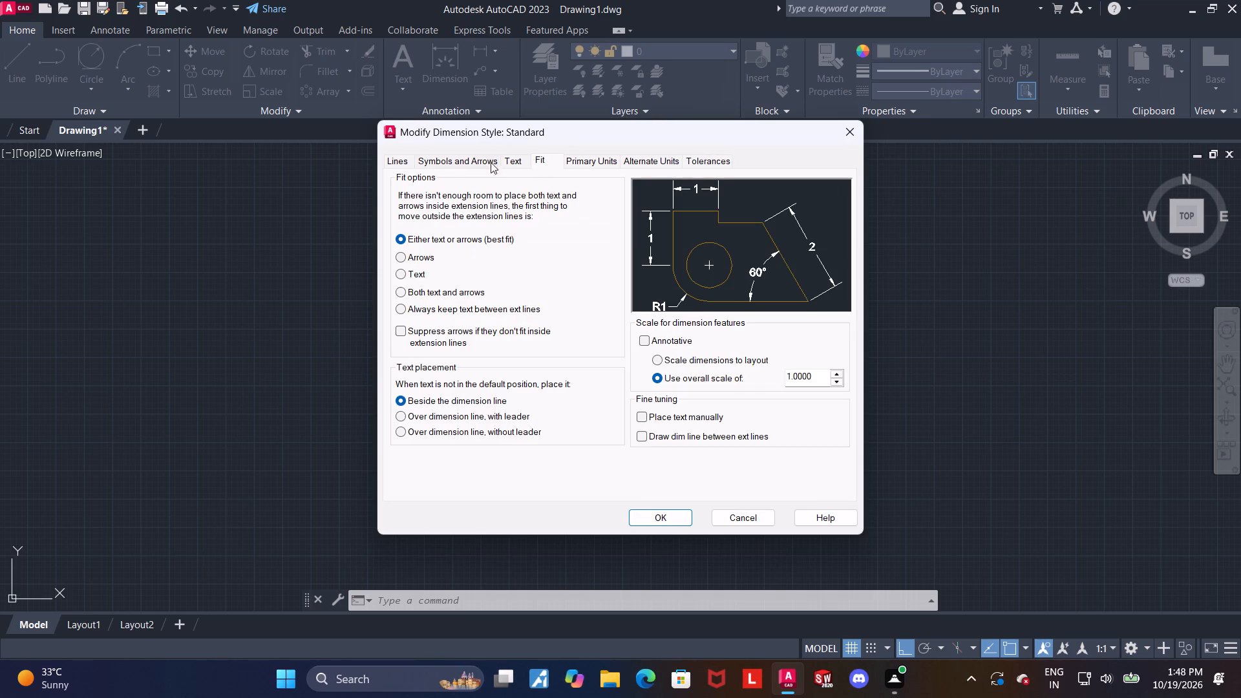
pyautogui.click(507, 161)
pyautogui.moveTo(595, 271); pyautogui.dragTo(557, 275)
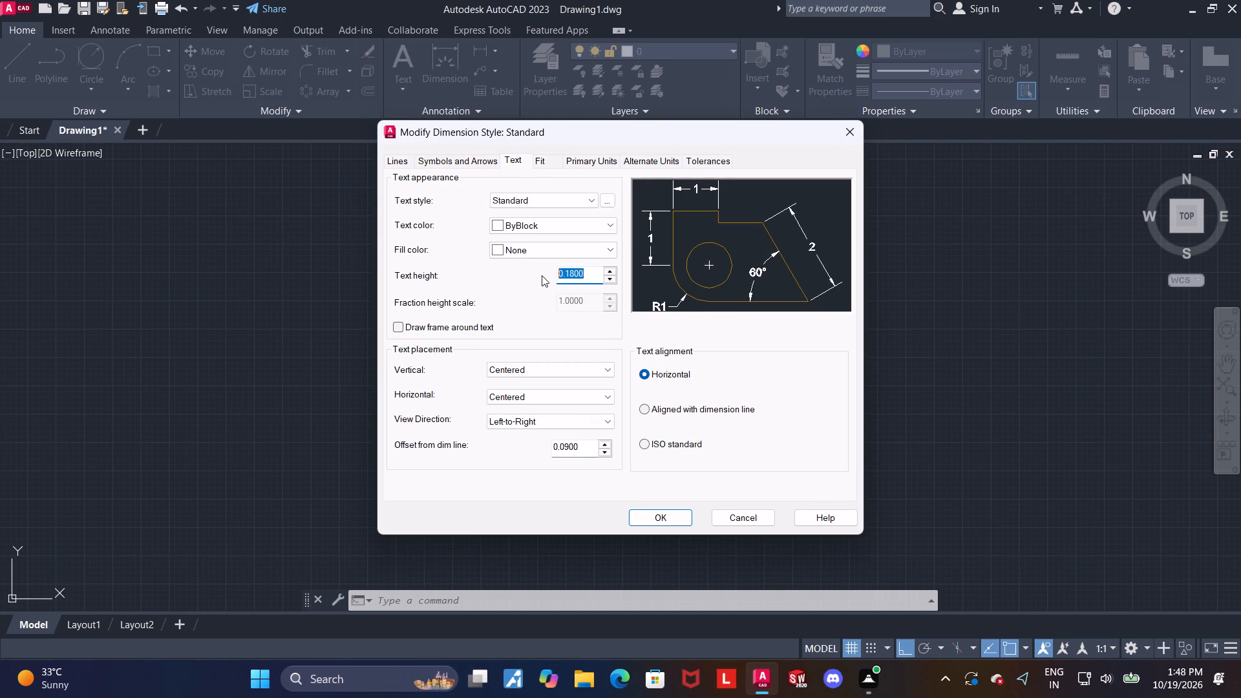
pyautogui.press('4')
pyautogui.press('Return')
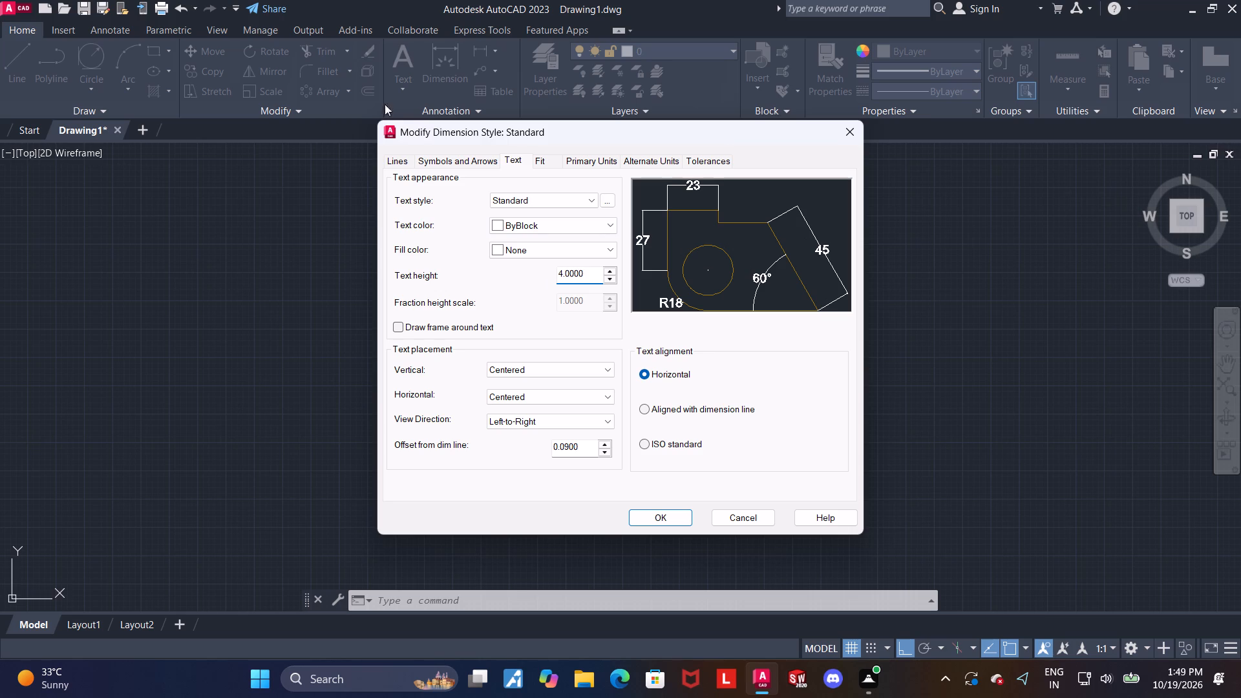
# Set the Standard dimension style's arrow size to 3.
pyautogui.click(449, 158)
pyautogui.moveTo(441, 313); pyautogui.dragTo(325, 327)
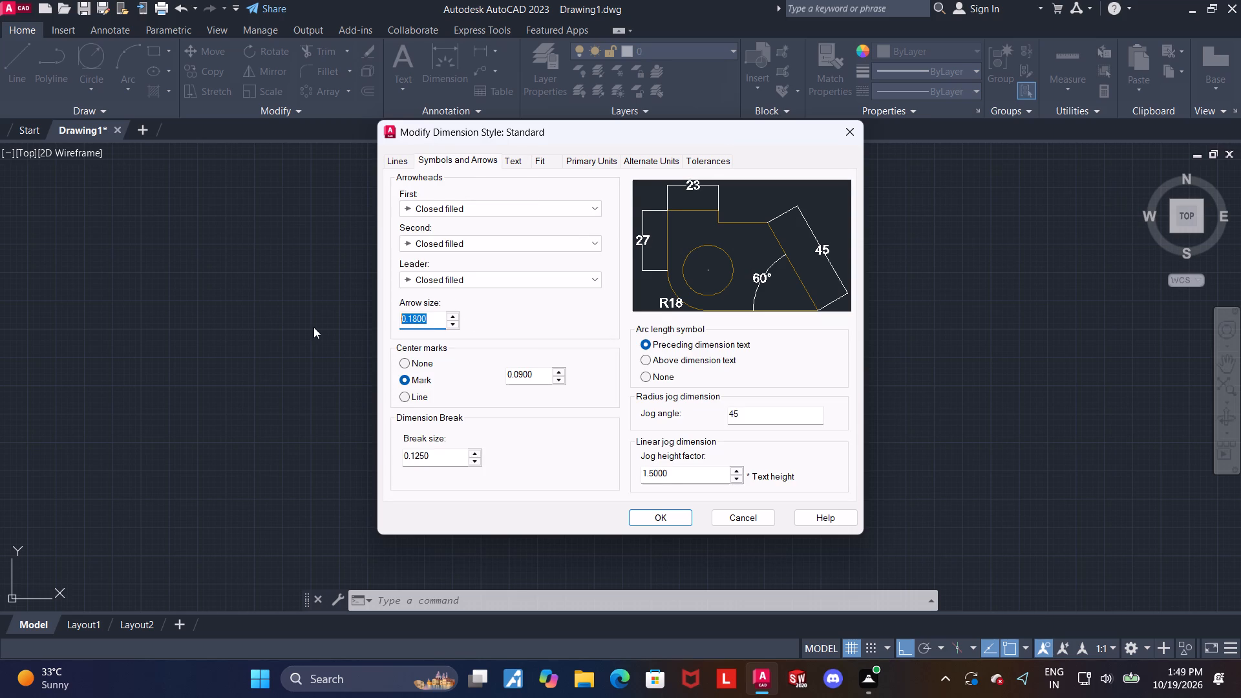
pyautogui.press('3')
pyautogui.press('Return')
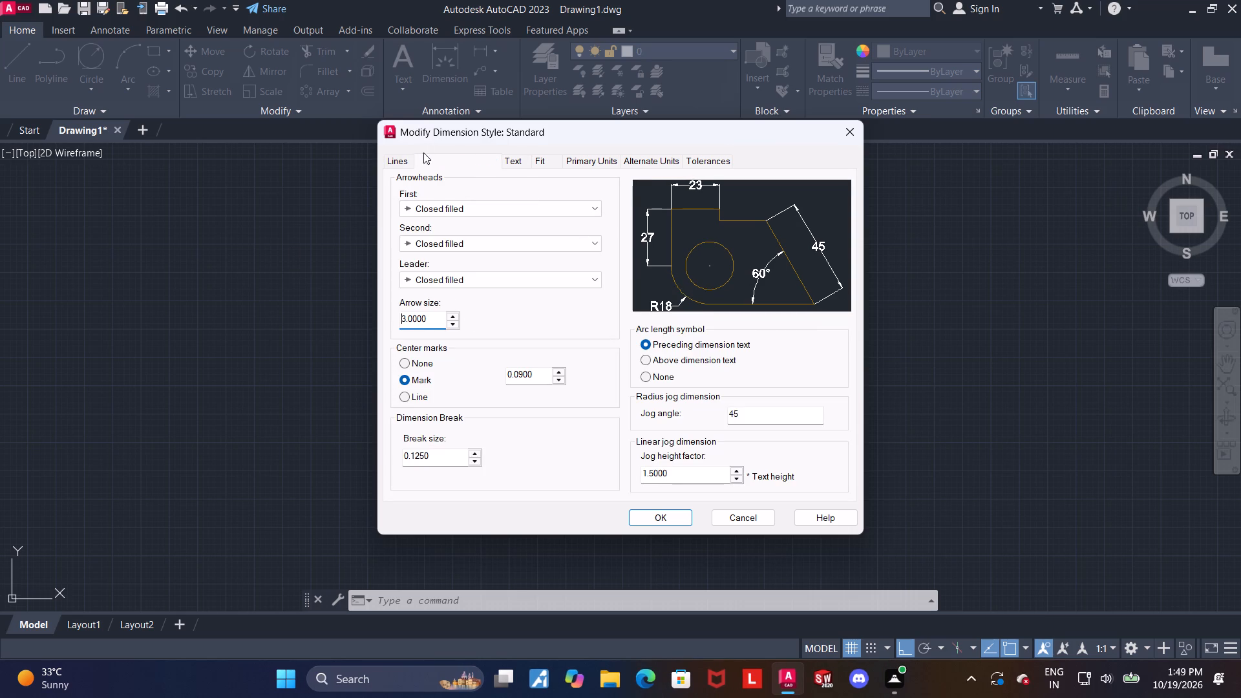
# Set the Standard dimension style's dimension line and extension line colours to red, and finish the style editing.
pyautogui.click(408, 158)
pyautogui.click(517, 198)
pyautogui.click(512, 241)
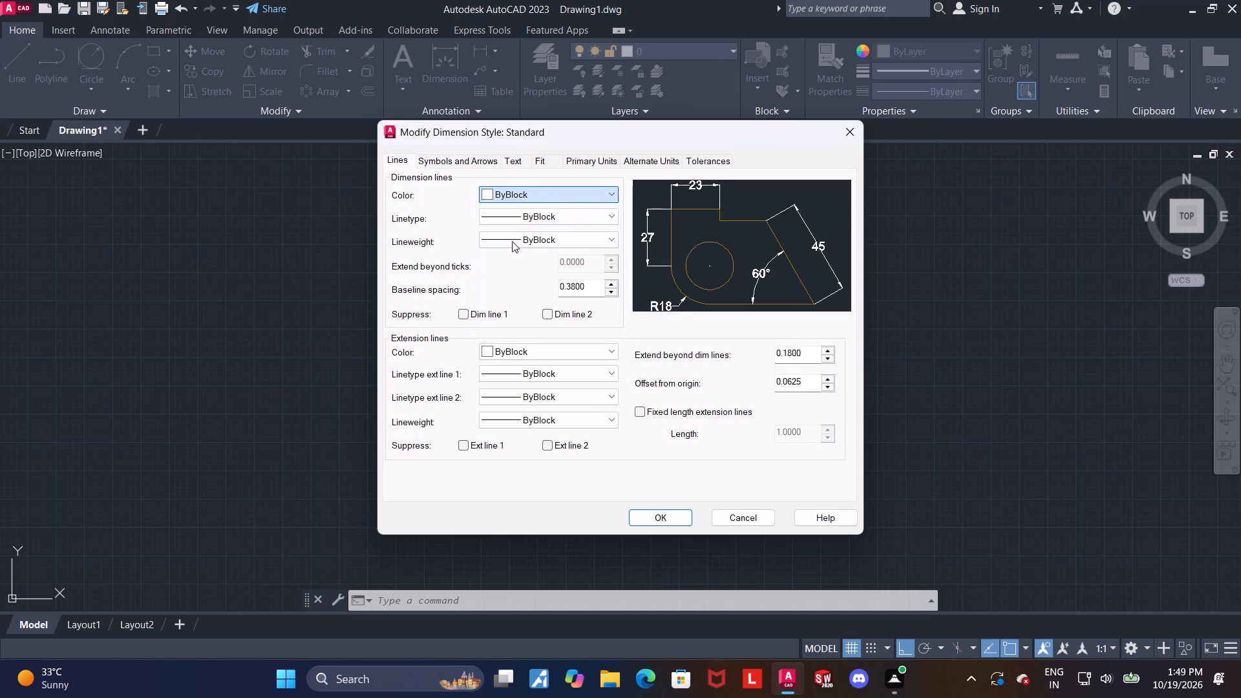
pyautogui.click(524, 347)
pyautogui.click(503, 392)
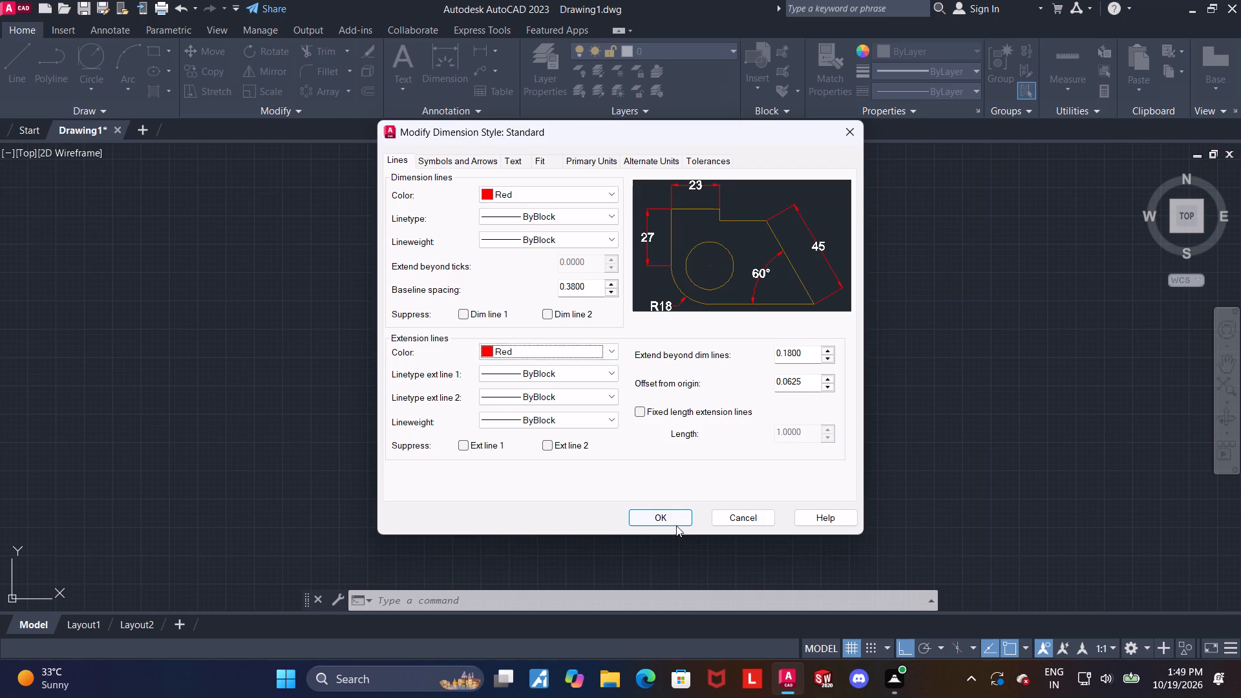
pyautogui.click(676, 525)
pyautogui.click(707, 455)
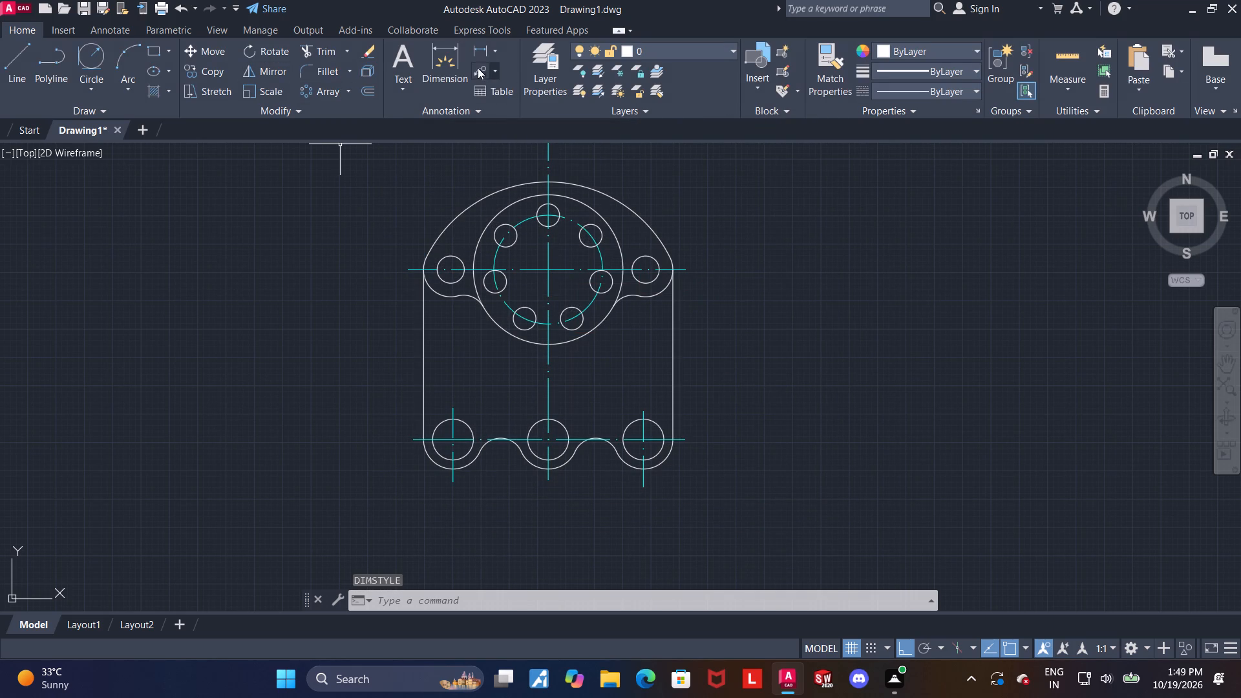
# Add a diameter dimension to the lower-right hole, placed outside the profile below and right of the hole.
pyautogui.click(452, 58)
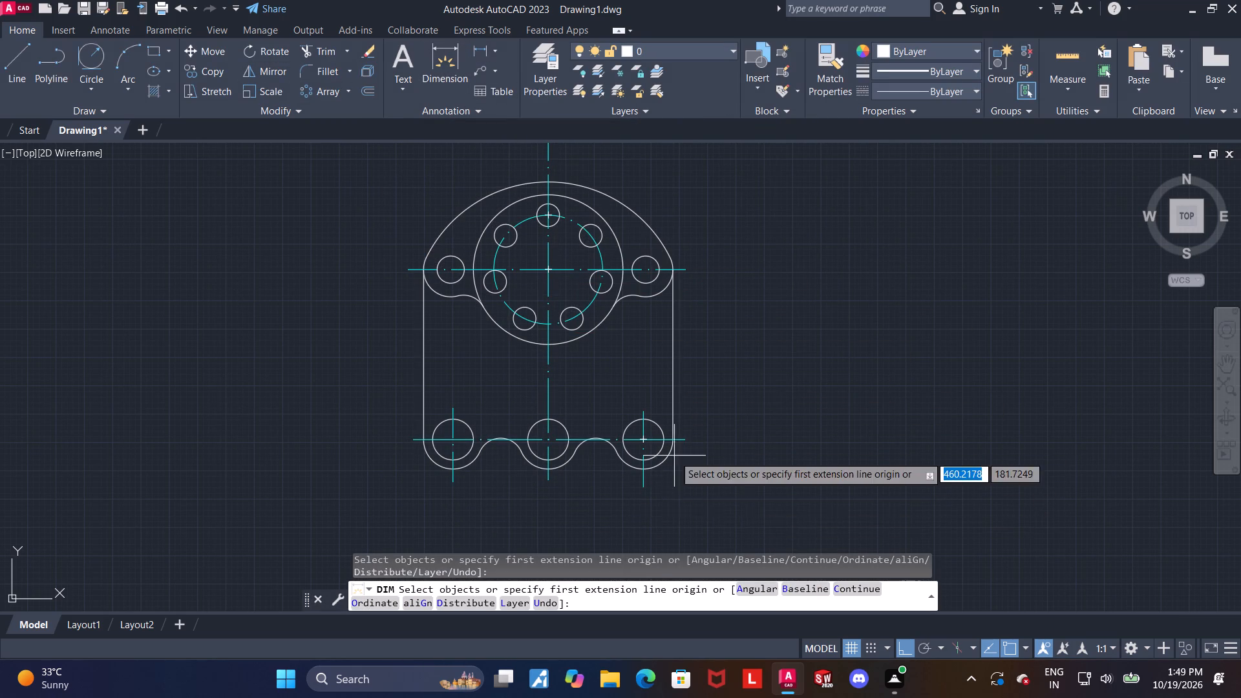
pyautogui.scroll(2, 674, 454)
pyautogui.moveTo(695, 451); pyautogui.dragTo(686, 354, button='middle')
pyautogui.scroll(1, 573, 392)
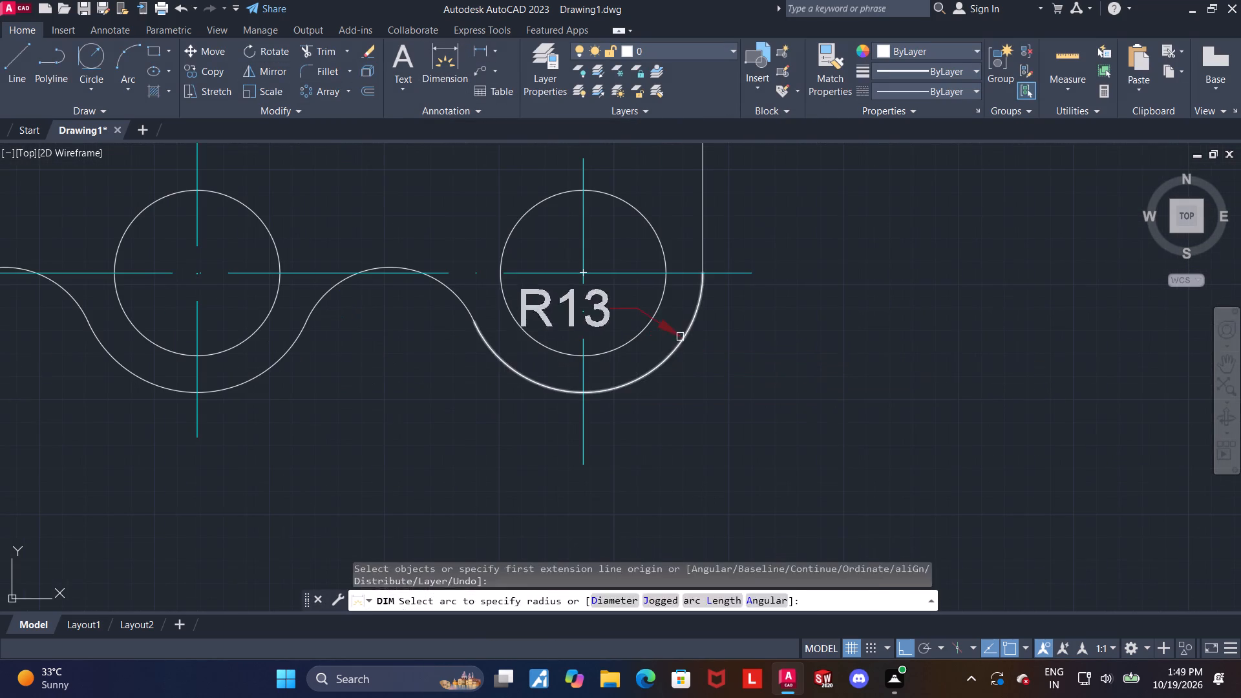
pyautogui.click(650, 323)
pyautogui.click(761, 401)
pyautogui.press('Escape')
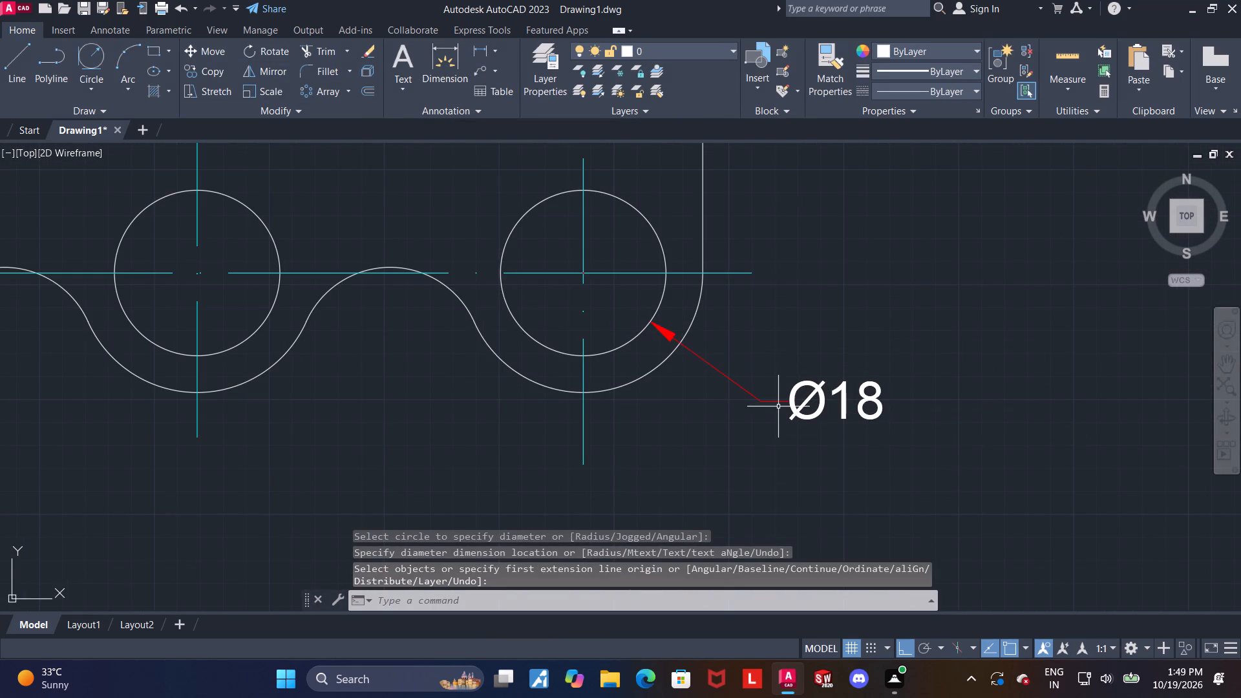
# Edit the lower-right hole's diameter dimension text to read 3 X Ø18.
pyautogui.doubleClick(800, 396)
pyautogui.press('Escape')
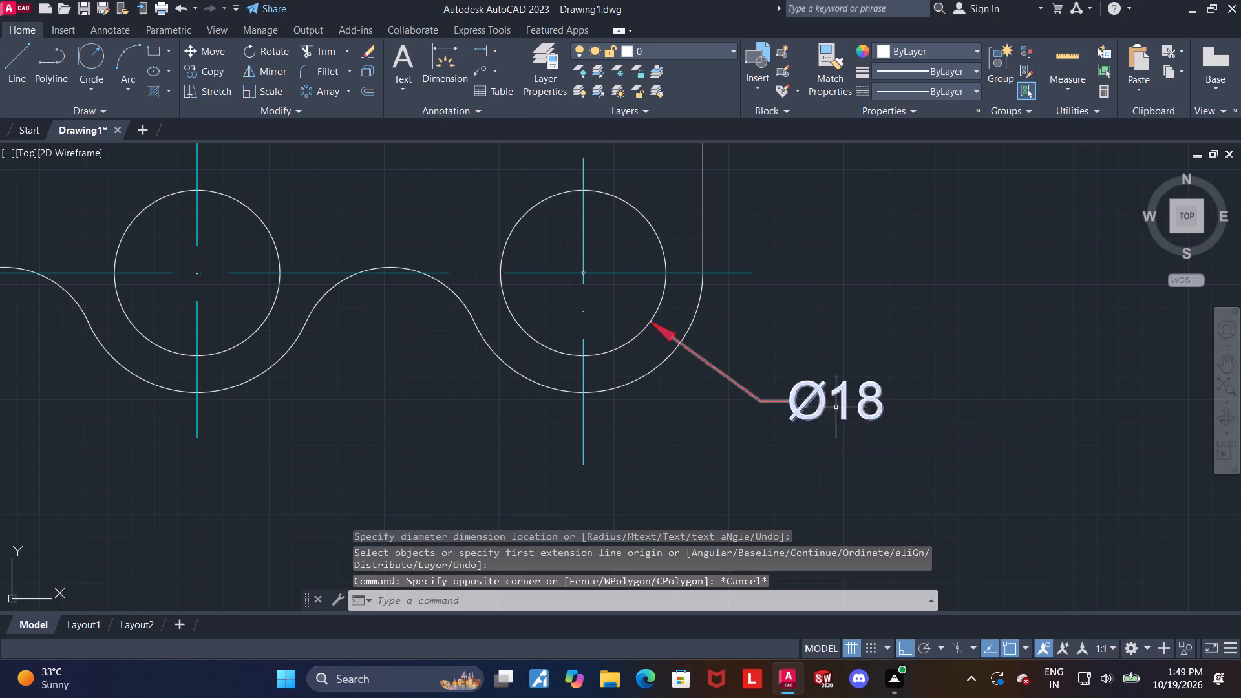
pyautogui.press('Escape')
pyautogui.doubleClick(823, 406)
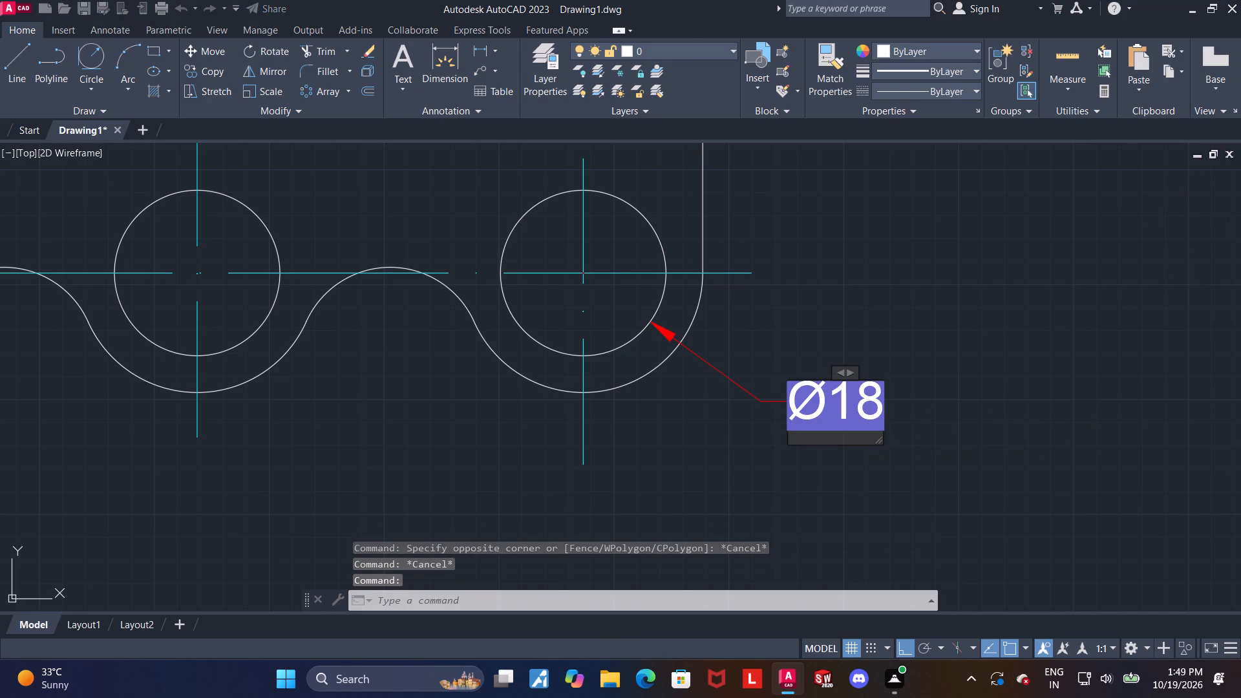
pyautogui.press('Left')
pyautogui.press('Left')
pyautogui.press('Left')
pyautogui.write('3')
pyautogui.press('space')
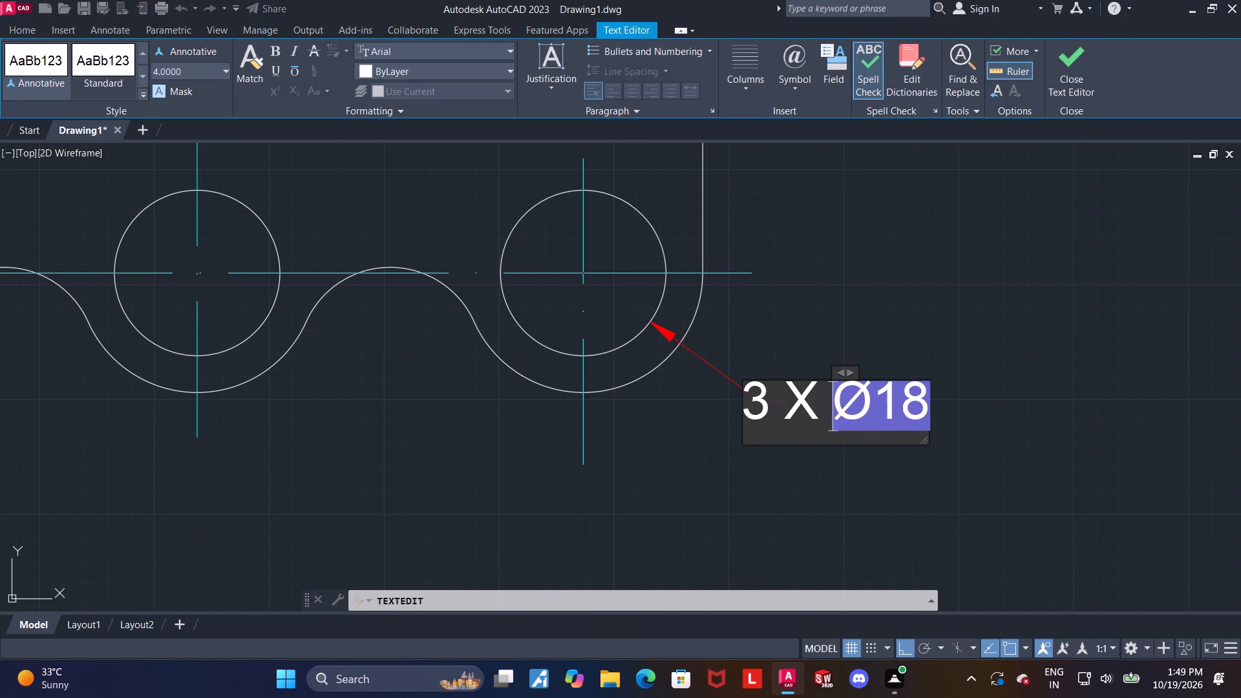
pyautogui.click(1084, 59)
# Add a radius dimension to the concave blend arc between the middle and right bottom lobes.
pyautogui.scroll(-1, 1037, 158)
pyautogui.moveTo(874, 285); pyautogui.dragTo(880, 307, button='middle')
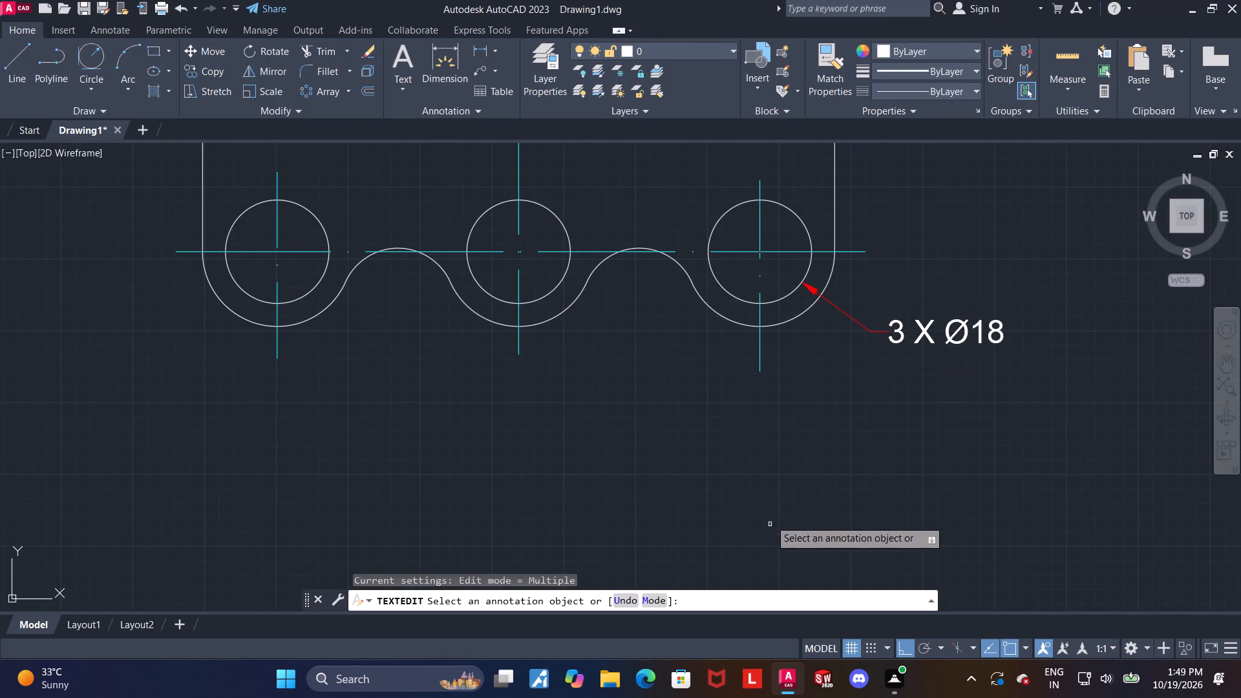
pyautogui.moveTo(790, 426); pyautogui.dragTo(814, 475, button='middle')
pyautogui.click(440, 58)
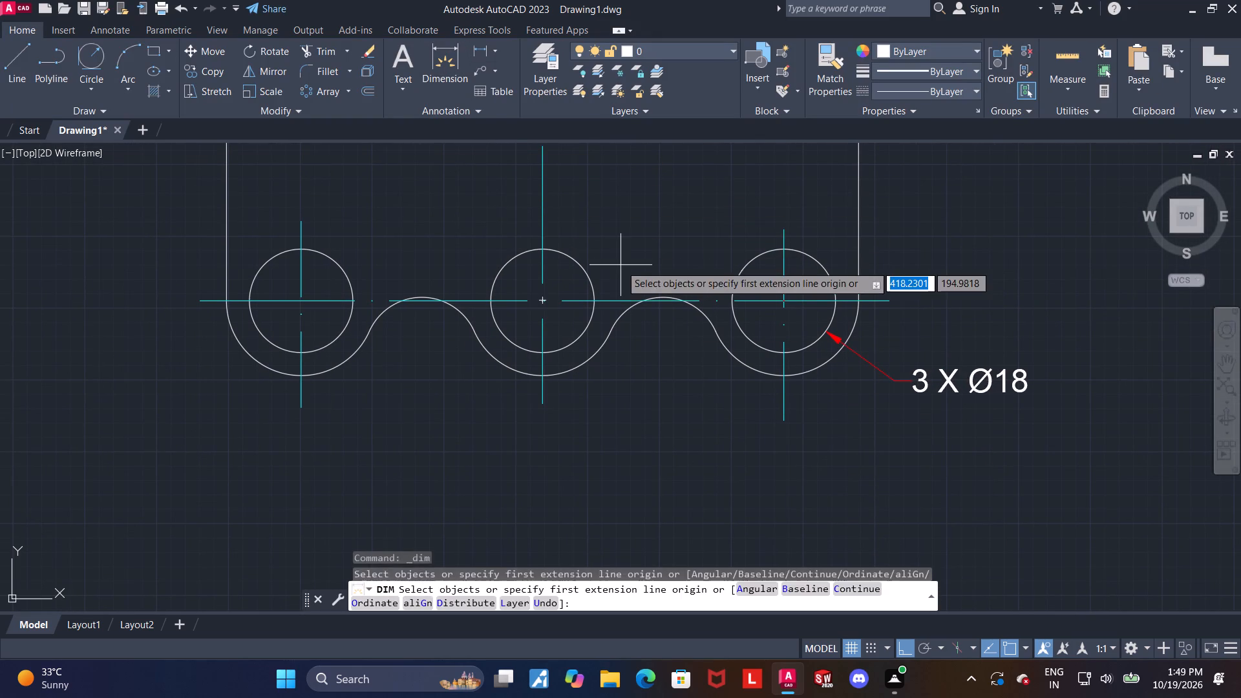
pyautogui.scroll(1, 705, 343)
pyautogui.click(706, 304)
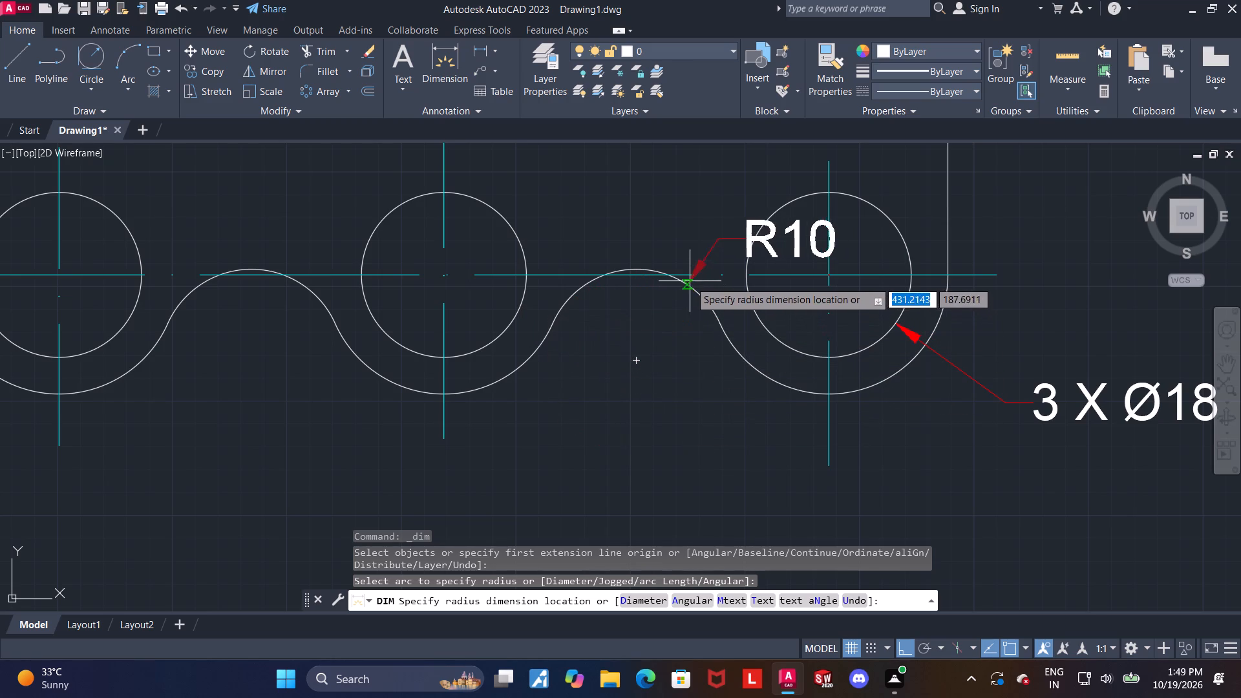
pyautogui.click(679, 304)
pyautogui.press('Escape')
pyautogui.press('Escape')
# Set the Standard dimension style's text height to 3.
pyautogui.press('d')
pyautogui.press('Return')
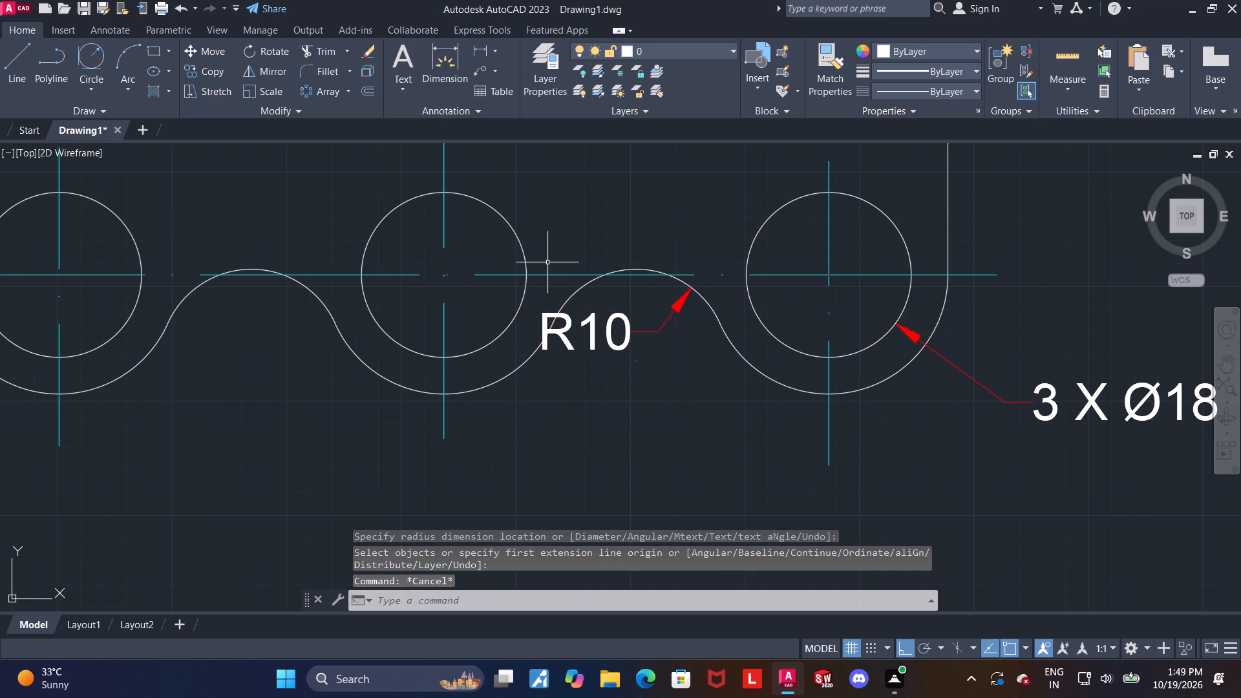
pyautogui.click(797, 301)
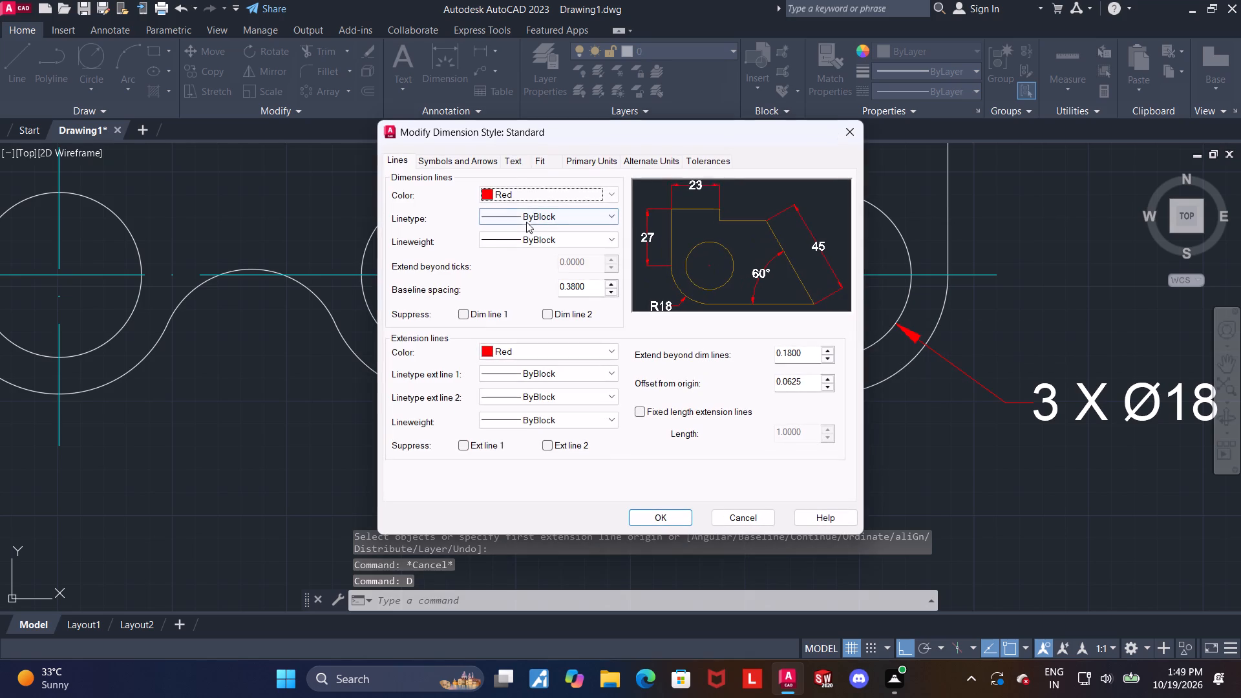
pyautogui.click(512, 159)
pyautogui.moveTo(600, 277); pyautogui.dragTo(536, 277)
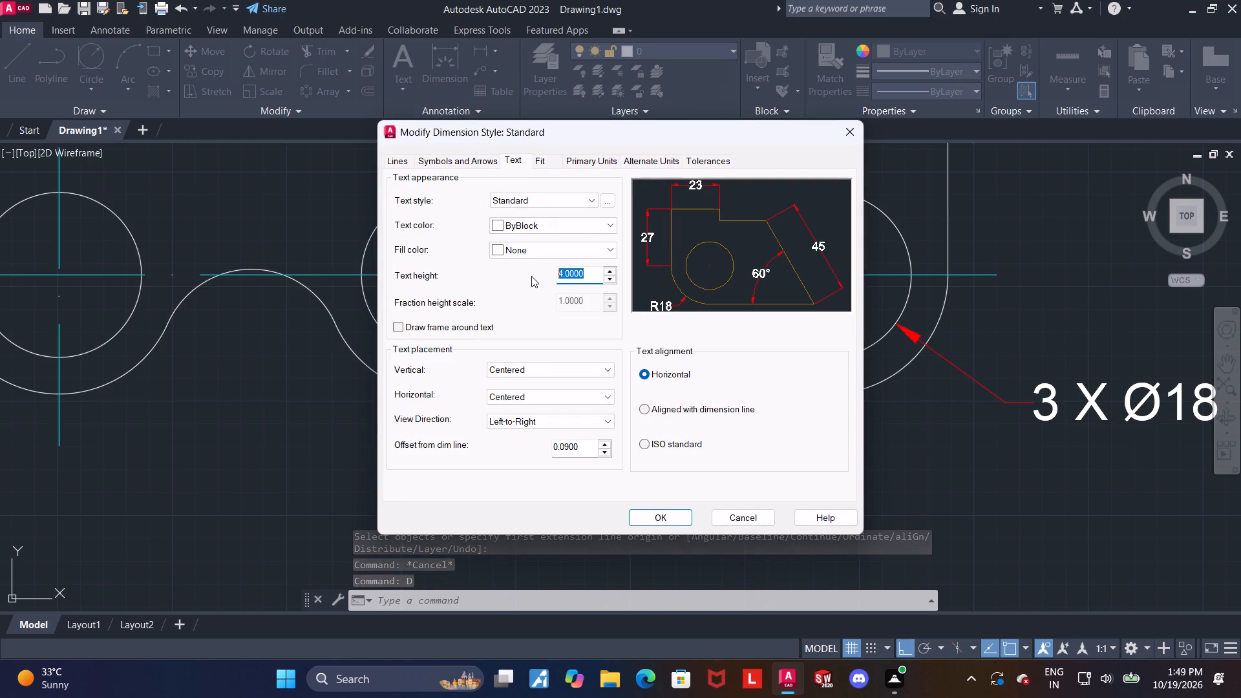
pyautogui.press('3')
pyautogui.press('Return')
# Set the Standard dimension style's arrow size to 2 and finish the style editing.
pyautogui.click(466, 160)
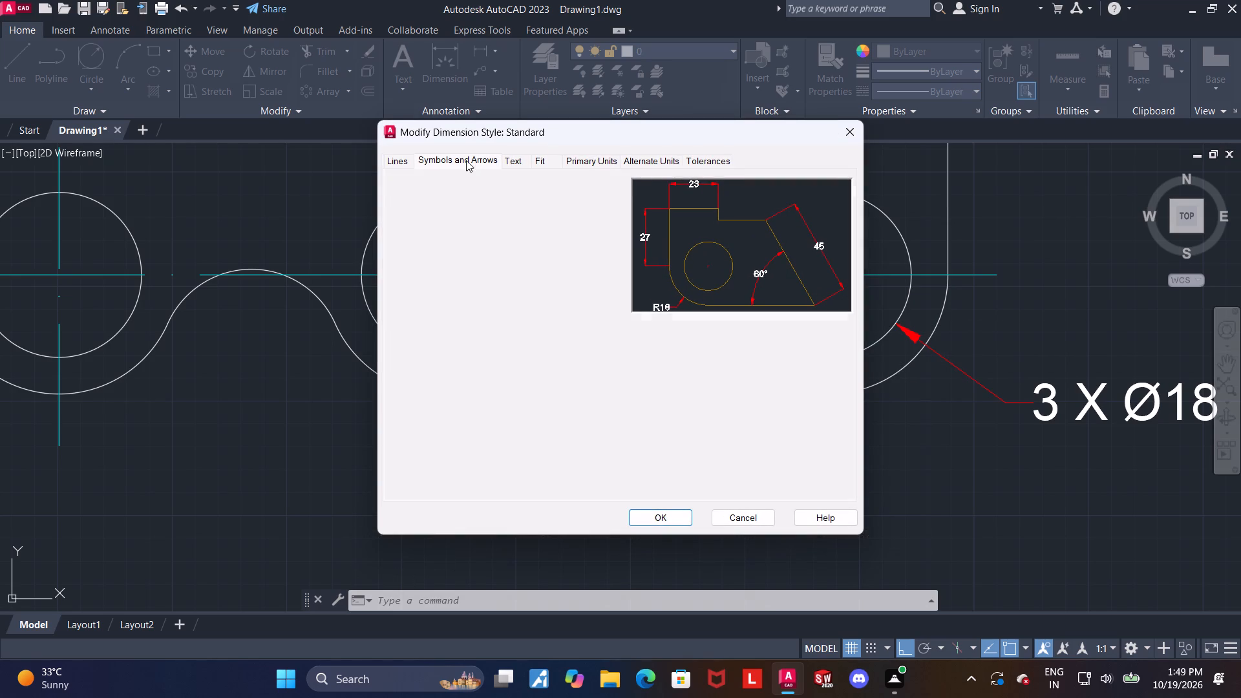
pyautogui.moveTo(427, 310); pyautogui.dragTo(399, 318)
pyautogui.moveTo(440, 323); pyautogui.dragTo(284, 312)
pyautogui.press('2')
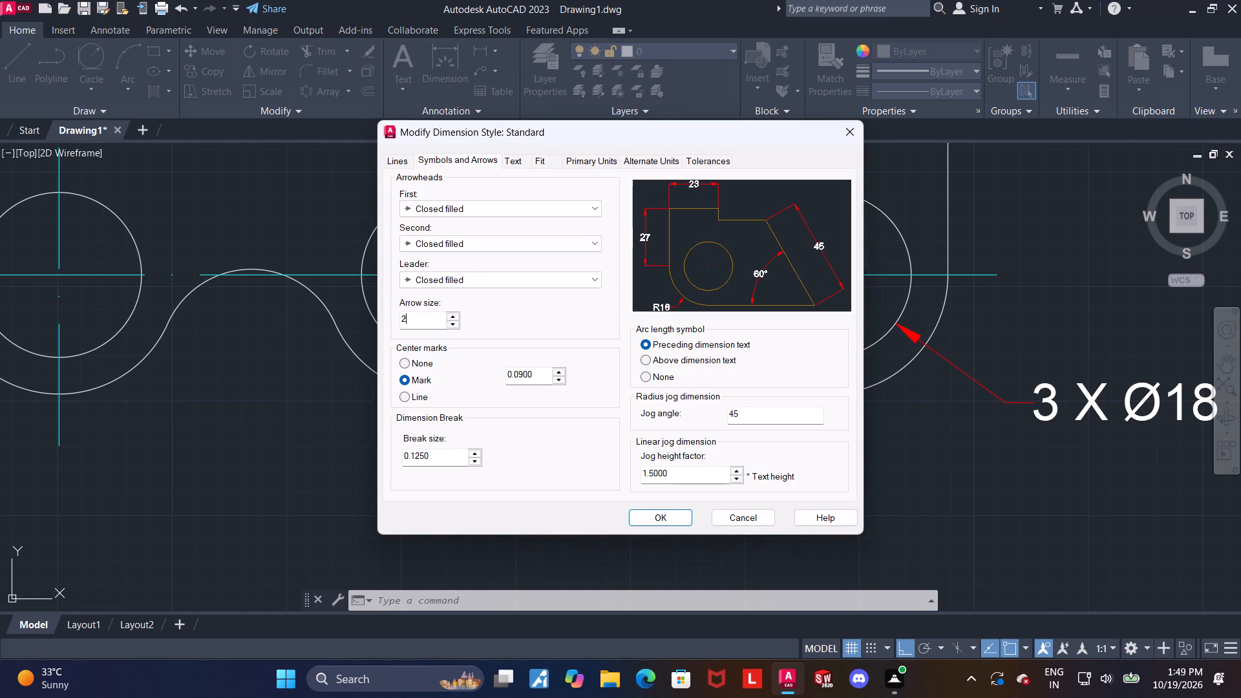
pyautogui.press('Return')
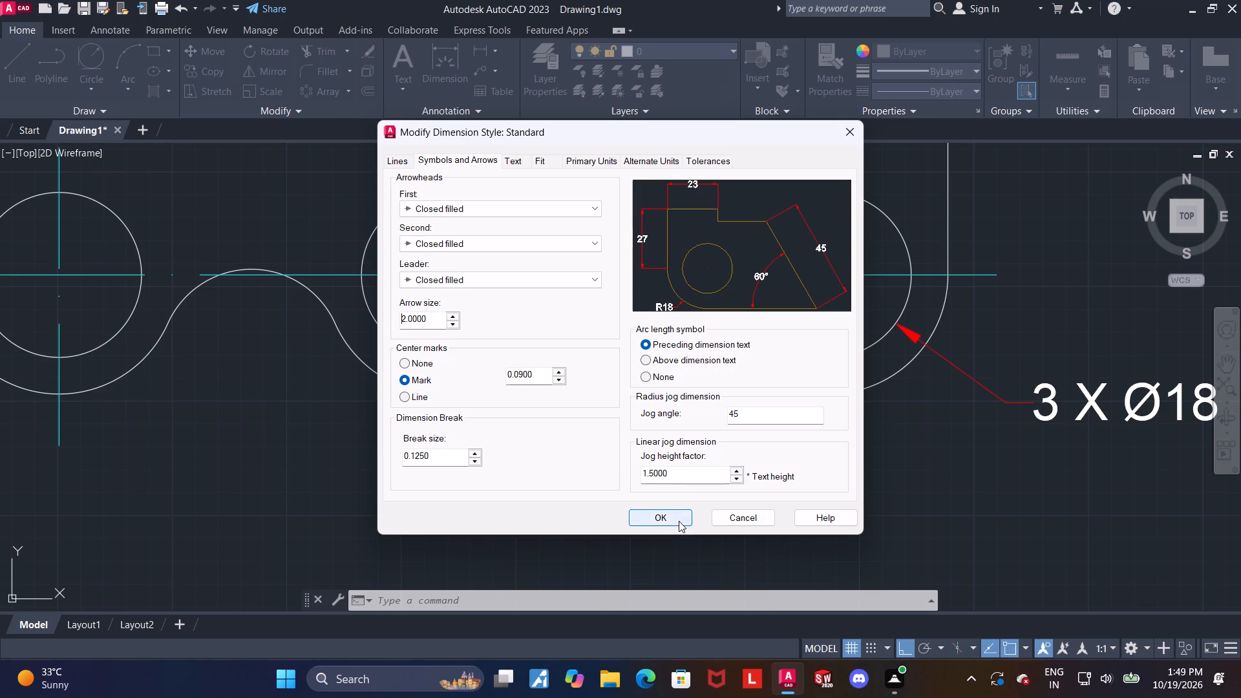
pyautogui.click(679, 521)
pyautogui.click(740, 449)
pyautogui.press('Escape')
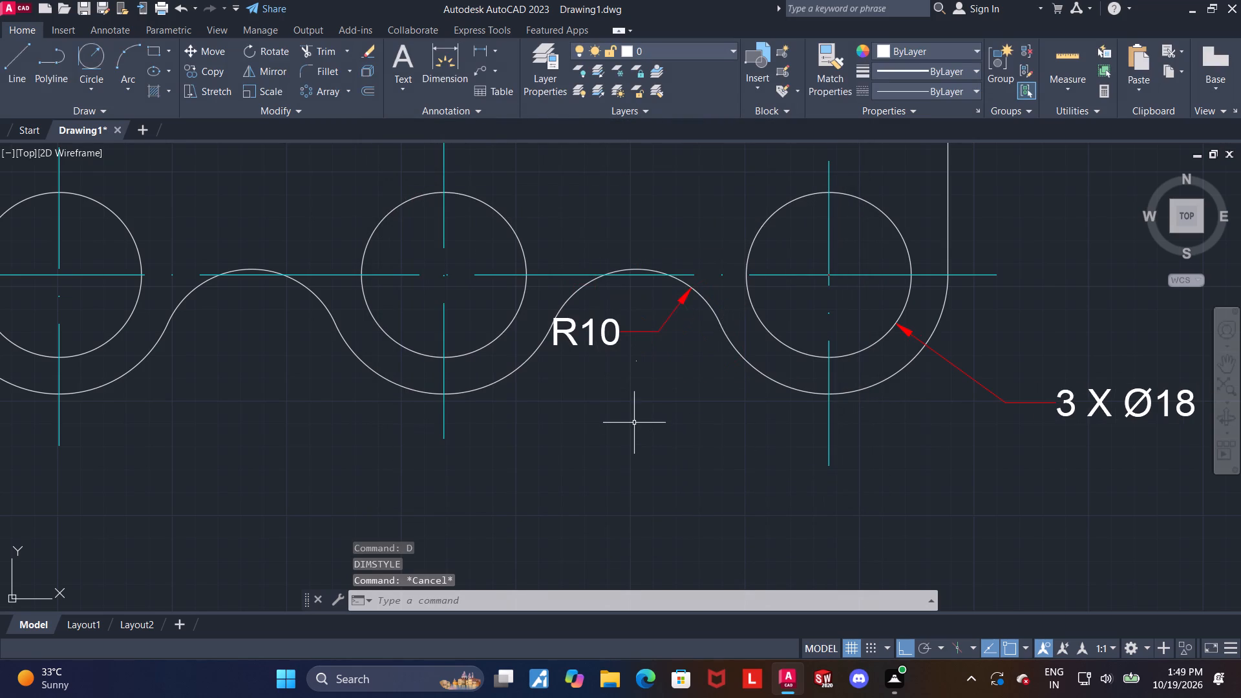
# Move the R10 dimension text to the right so its leader meets the left side of the blend arc.
pyautogui.click(591, 335)
pyautogui.click(586, 330)
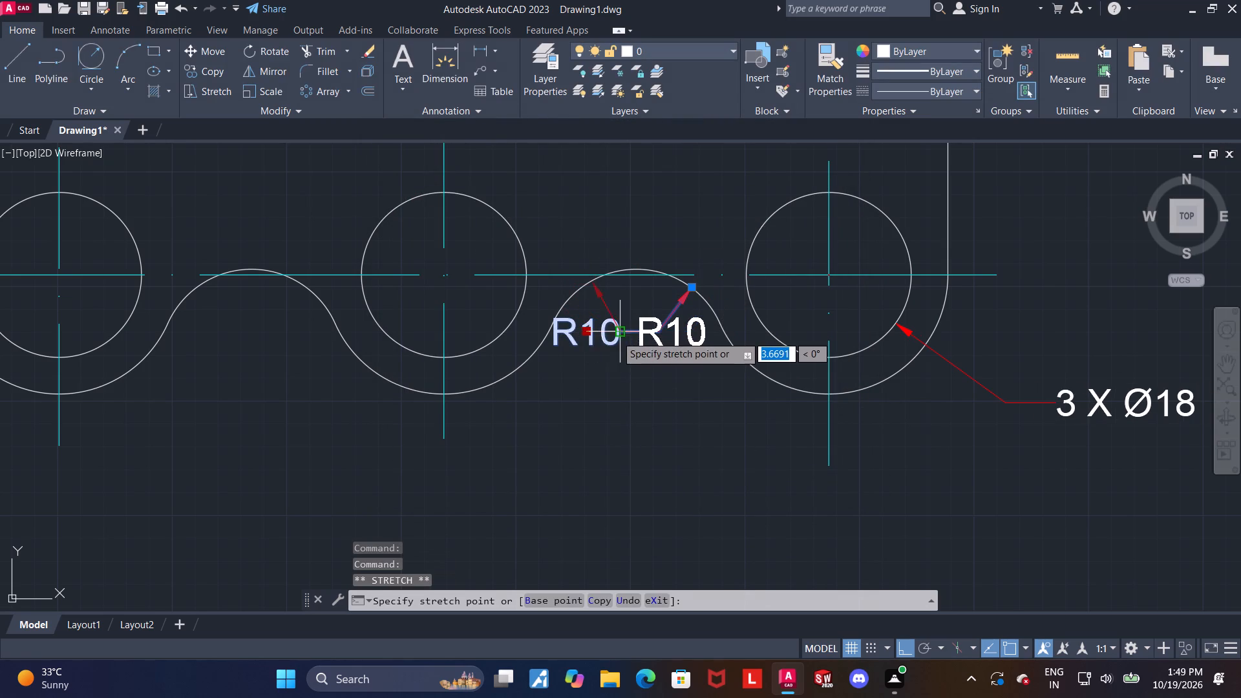
pyautogui.click(613, 334)
pyautogui.press('Escape')
# Move the 3 X Ø18 dimension text closer to the lower-right hole.
pyautogui.scroll(-1, 599, 368)
pyautogui.moveTo(613, 410); pyautogui.dragTo(623, 411, button='middle')
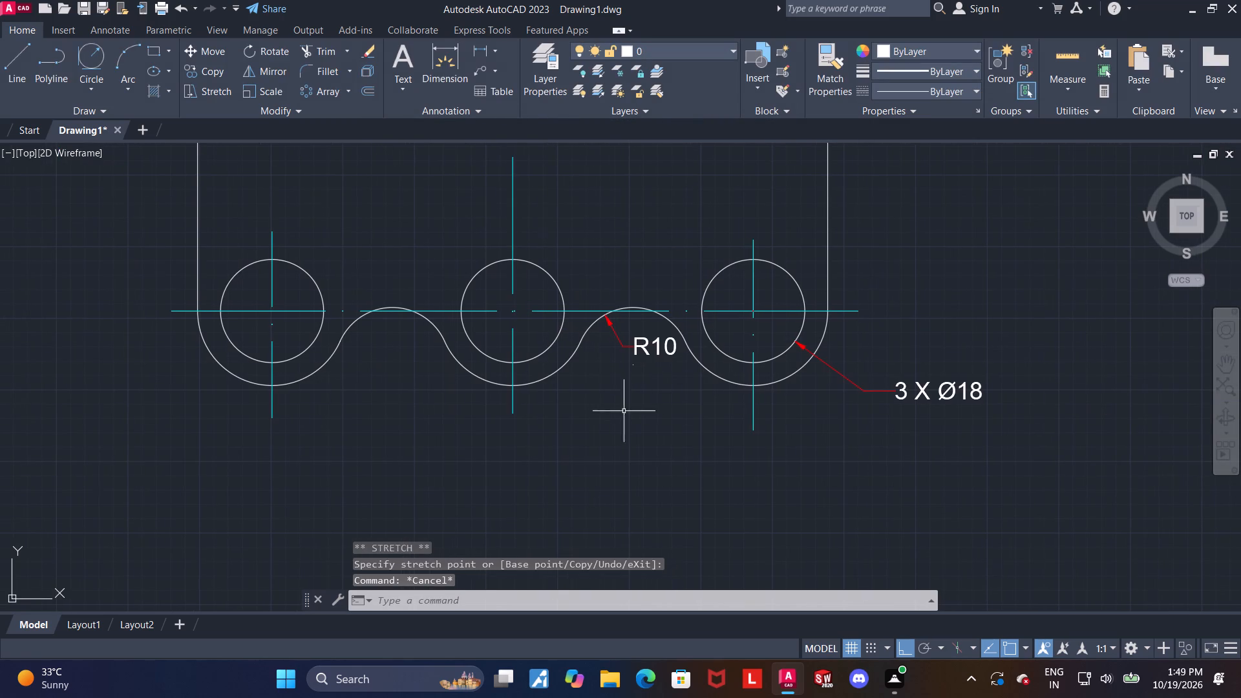
pyautogui.click(942, 393)
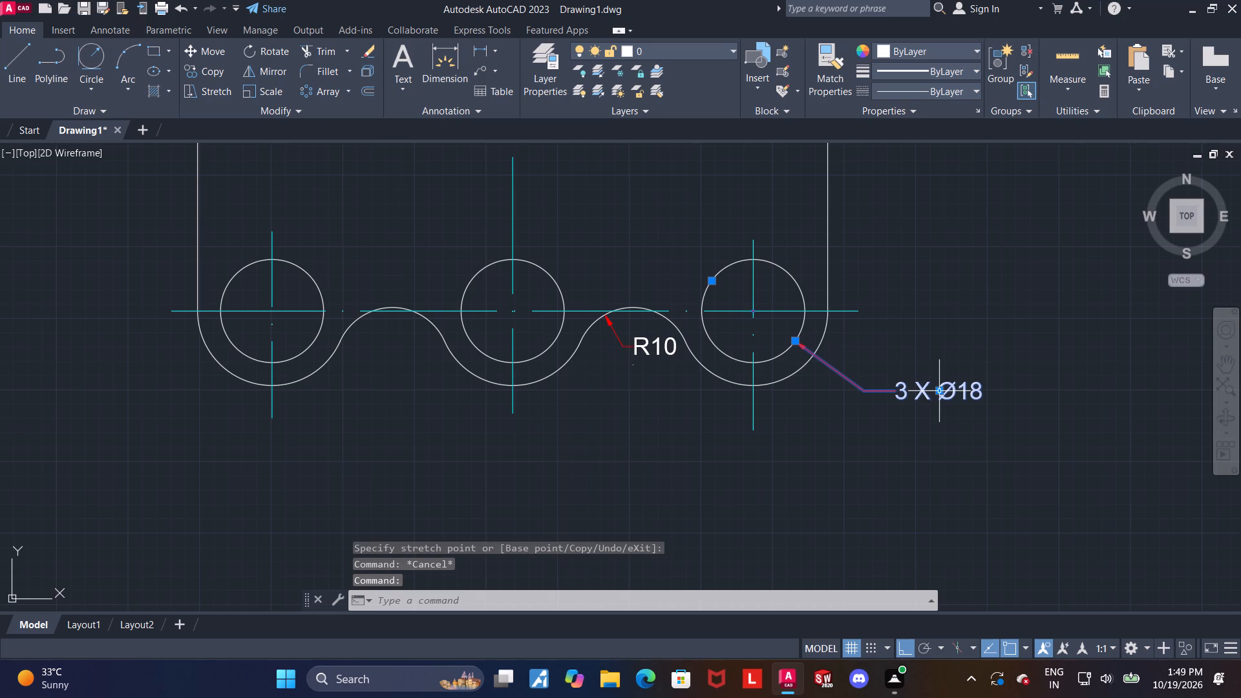
pyautogui.click(940, 390)
pyautogui.click(847, 383)
pyautogui.press('Escape')
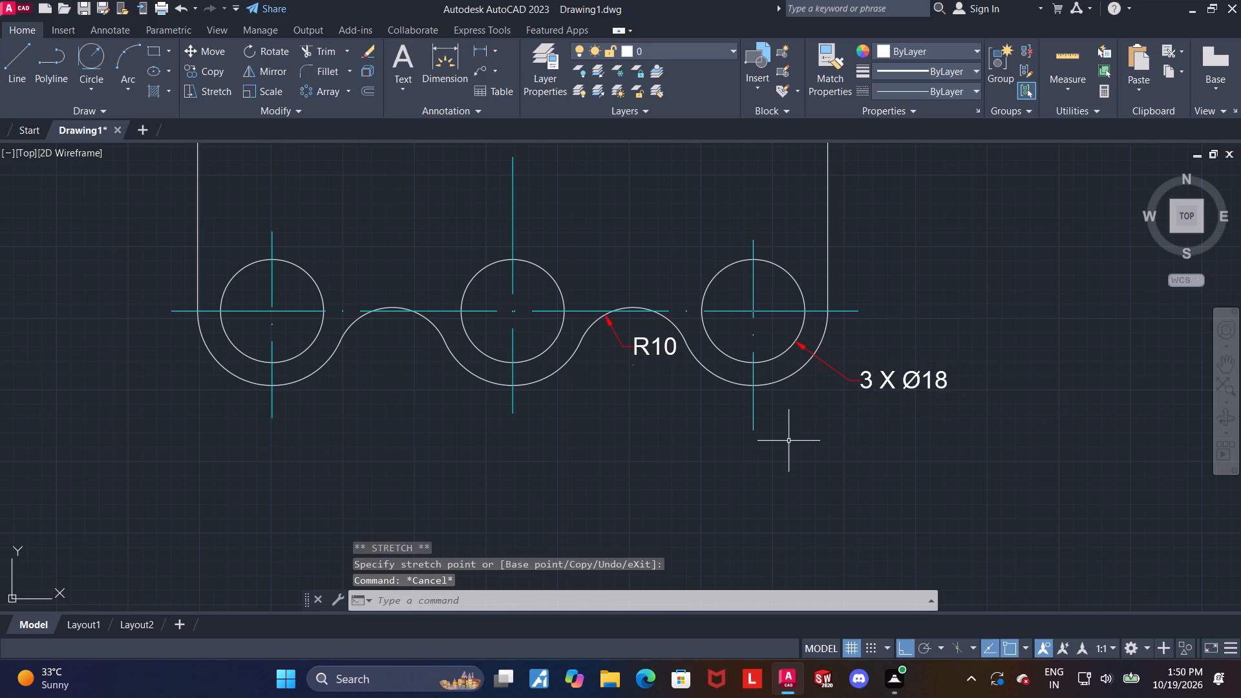
# Dimension the horizontal distance between the left and right bottom holes' vertical centre lines, placed below the profile.
pyautogui.moveTo(788, 441); pyautogui.dragTo(848, 450, button='middle')
pyautogui.click(437, 69)
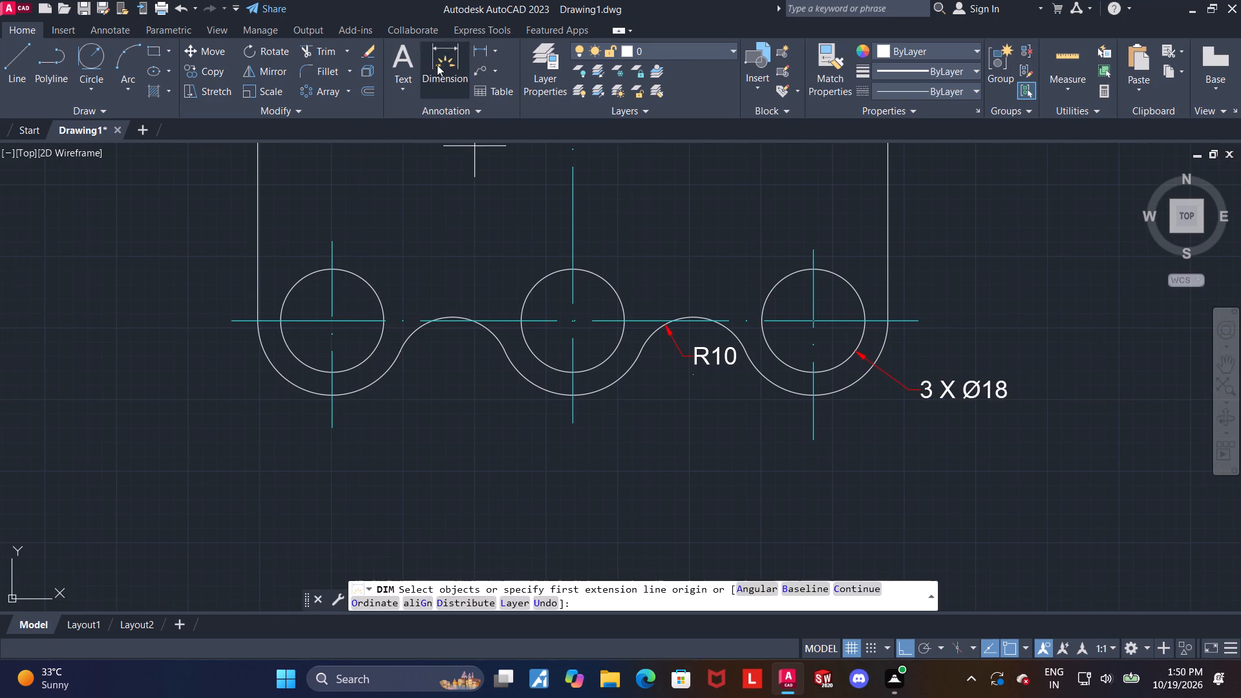
pyautogui.click(332, 425)
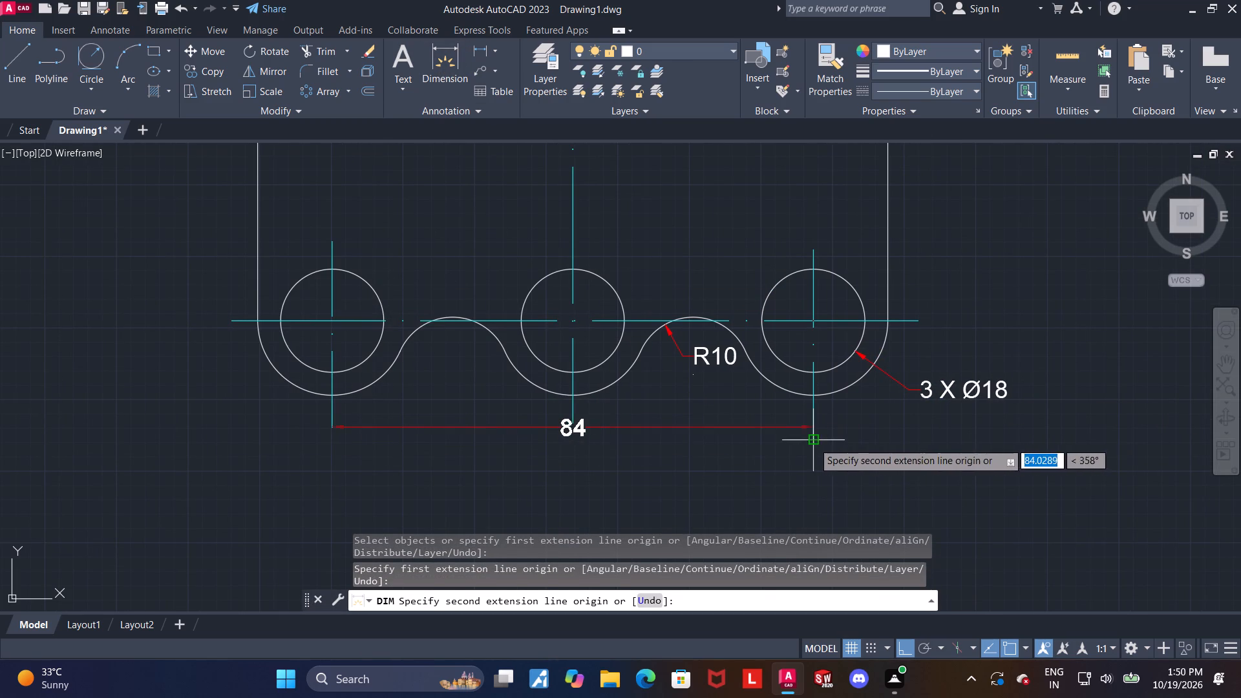
pyautogui.click(813, 442)
pyautogui.click(641, 456)
pyautogui.press('Escape')
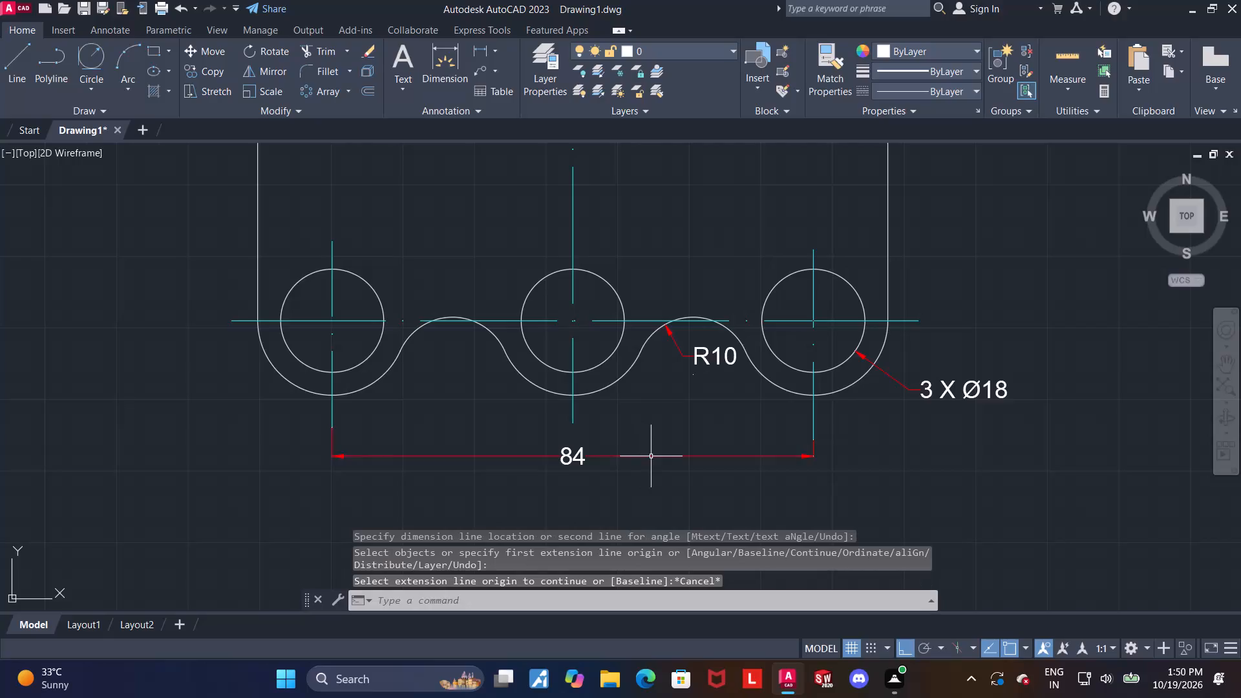
# Add a radius dimension to the outer arc of the bottom-left lobe, placed outside the profile.
pyautogui.moveTo(655, 463); pyautogui.dragTo(682, 439, button='middle')
pyautogui.scroll(2, 312, 375)
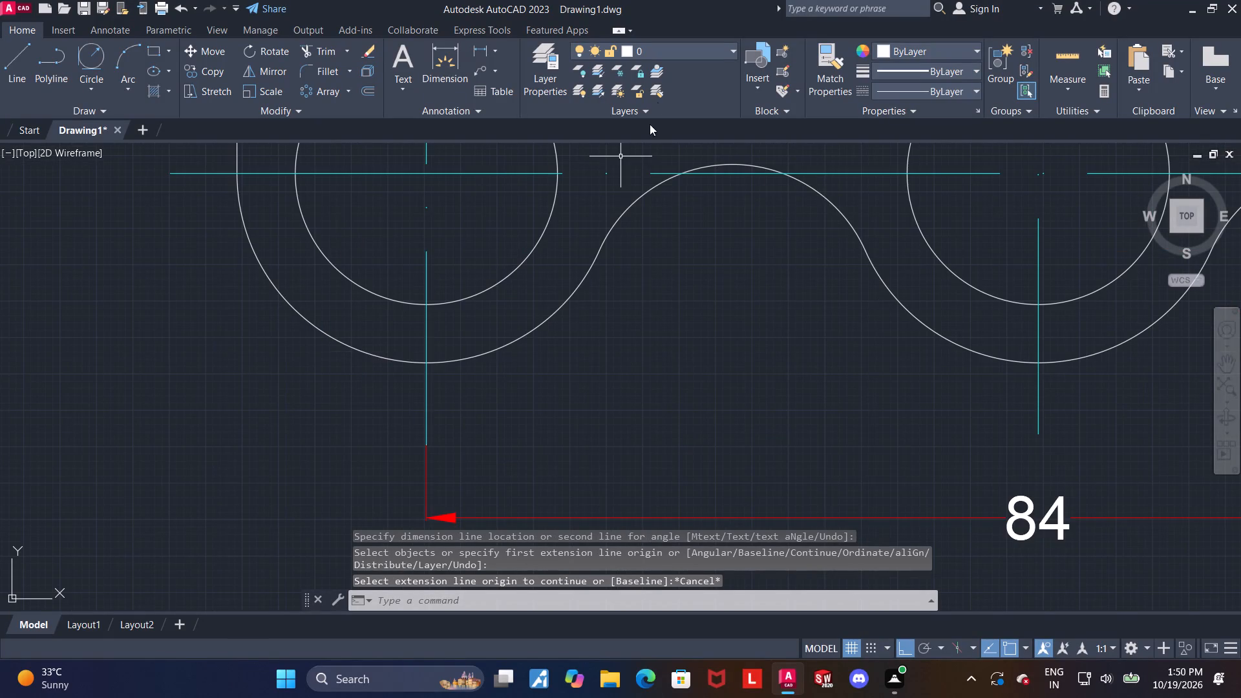
pyautogui.click(443, 59)
pyautogui.click(295, 310)
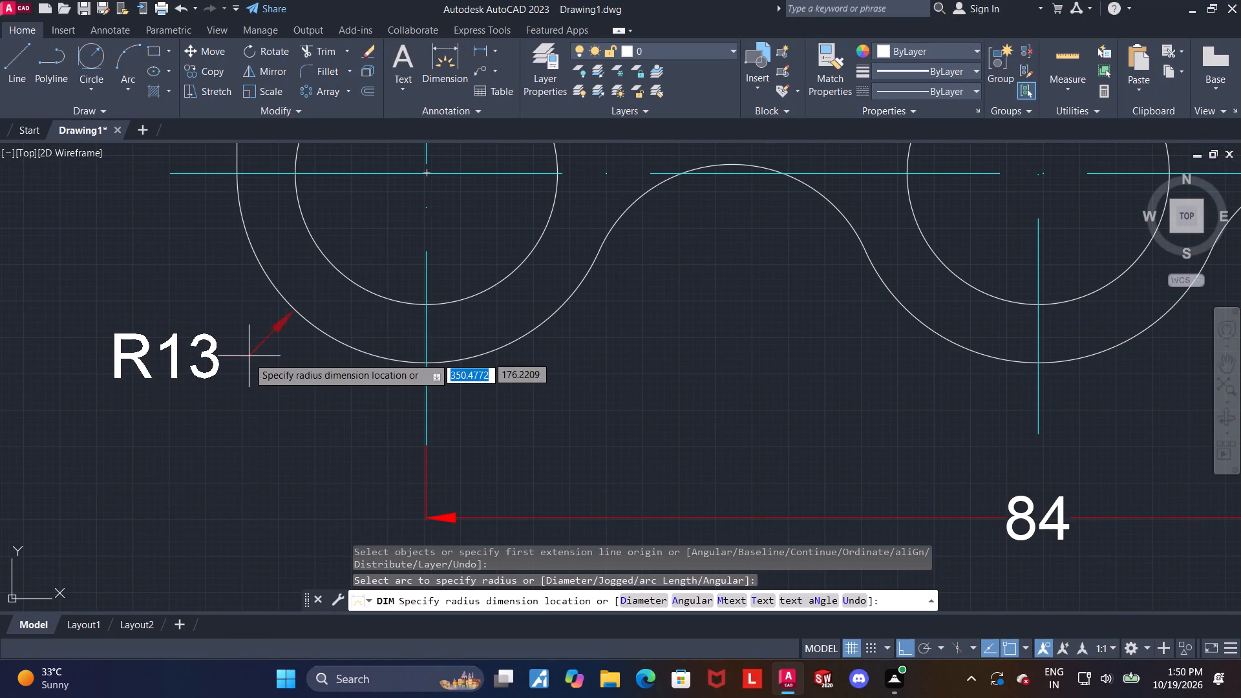
pyautogui.click(246, 392)
pyautogui.press('Escape')
# Dimension the vertical distance between the upper horizontal centre line and the bottom holes' centre line, placed outside the profile's left edge.
pyautogui.scroll(-2, 246, 393)
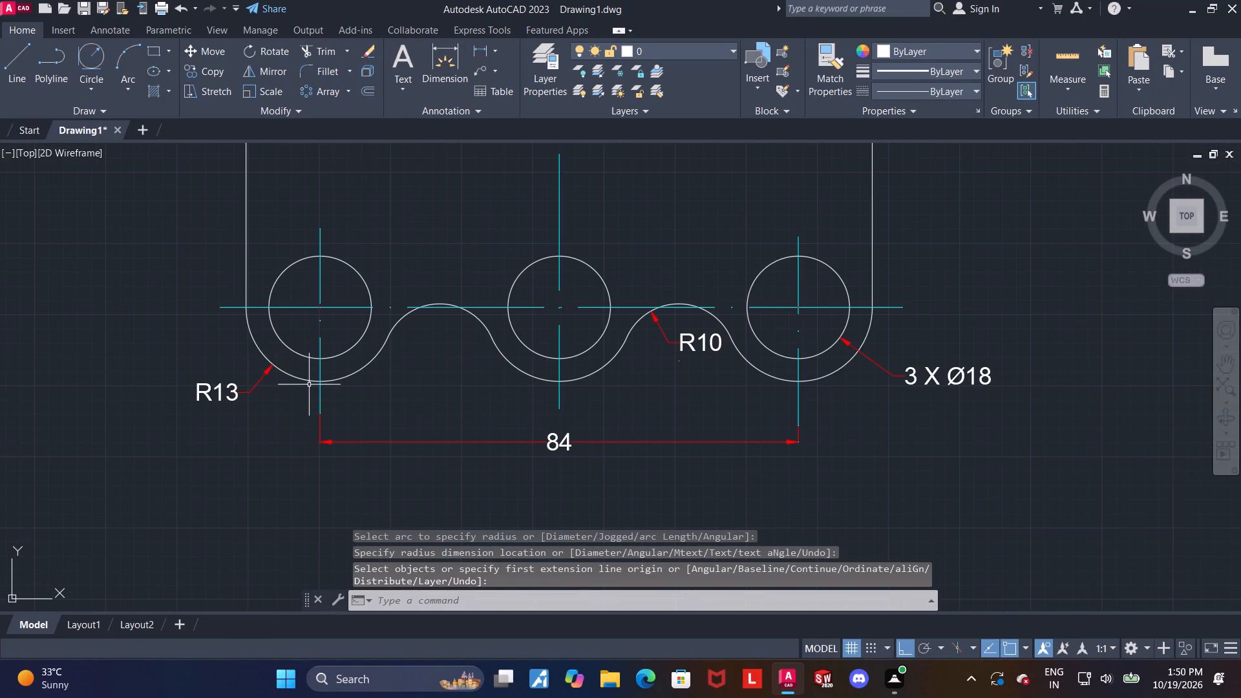
pyautogui.moveTo(295, 408); pyautogui.dragTo(297, 423, button='middle')
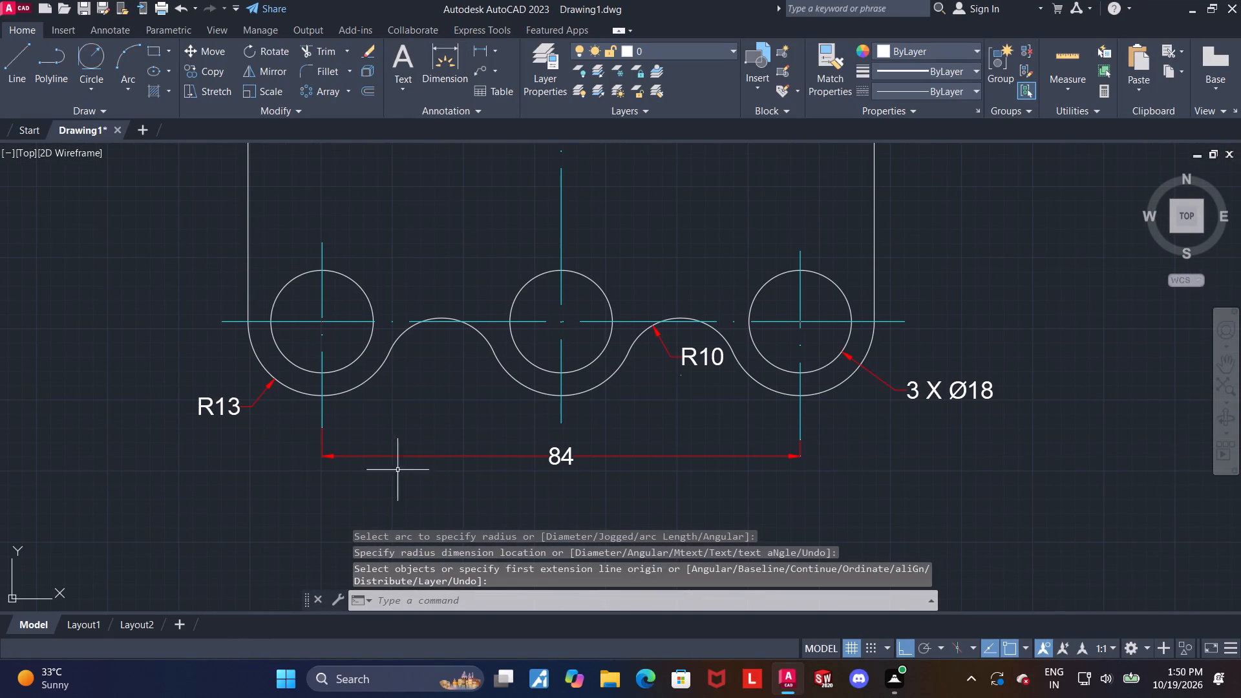
pyautogui.moveTo(838, 450); pyautogui.dragTo(843, 464, button='middle')
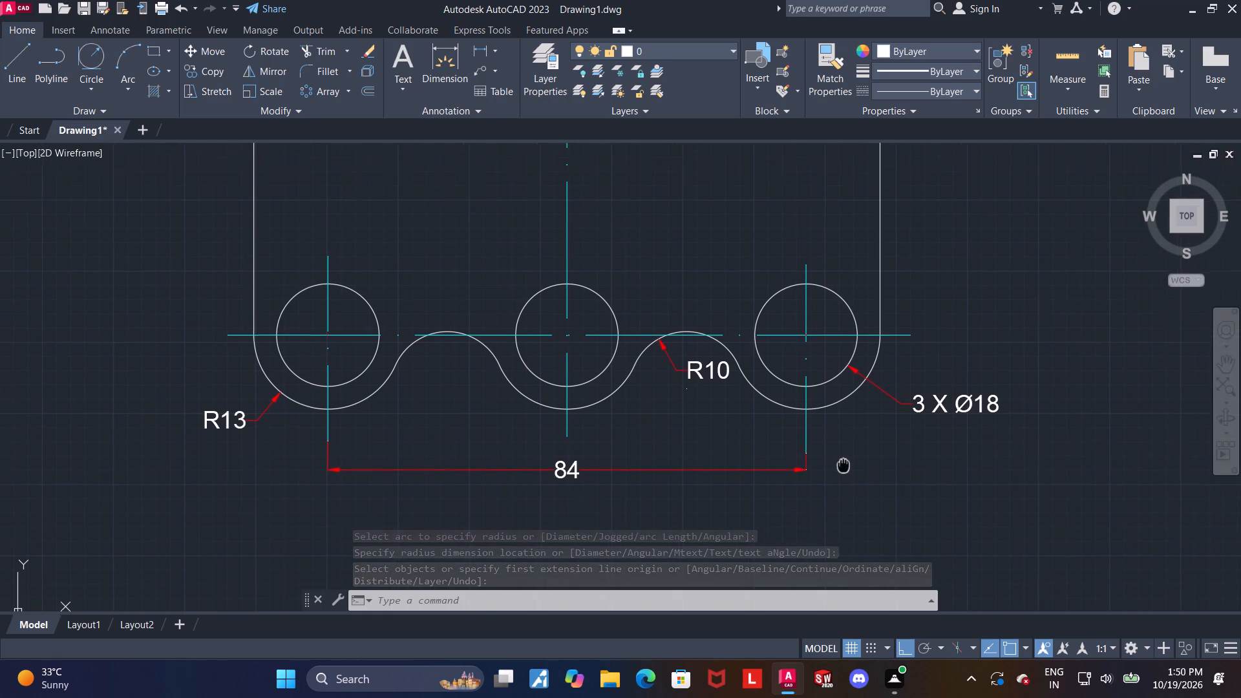
pyautogui.moveTo(843, 464); pyautogui.dragTo(853, 481, button='middle')
pyautogui.scroll(-1, 610, 430)
pyautogui.moveTo(593, 433); pyautogui.dragTo(597, 458, button='middle')
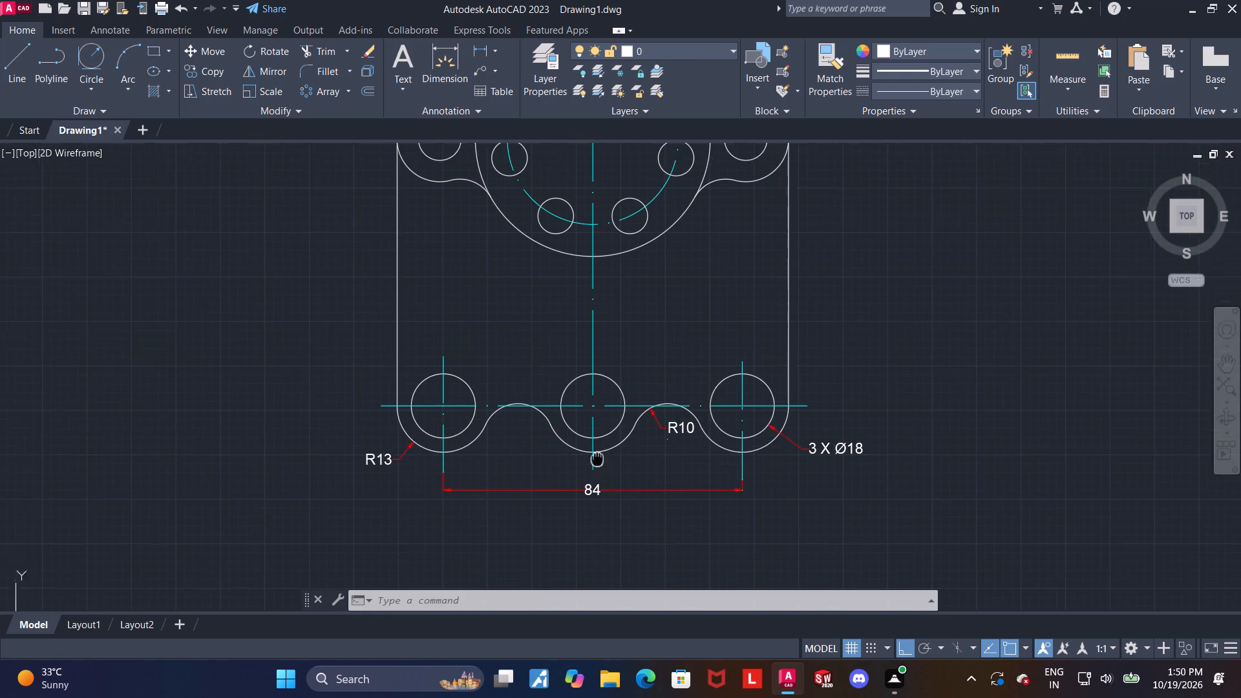
pyautogui.moveTo(597, 458); pyautogui.dragTo(603, 478, button='middle')
pyautogui.moveTo(413, 227); pyautogui.dragTo(418, 266, button='middle')
pyautogui.click(432, 63)
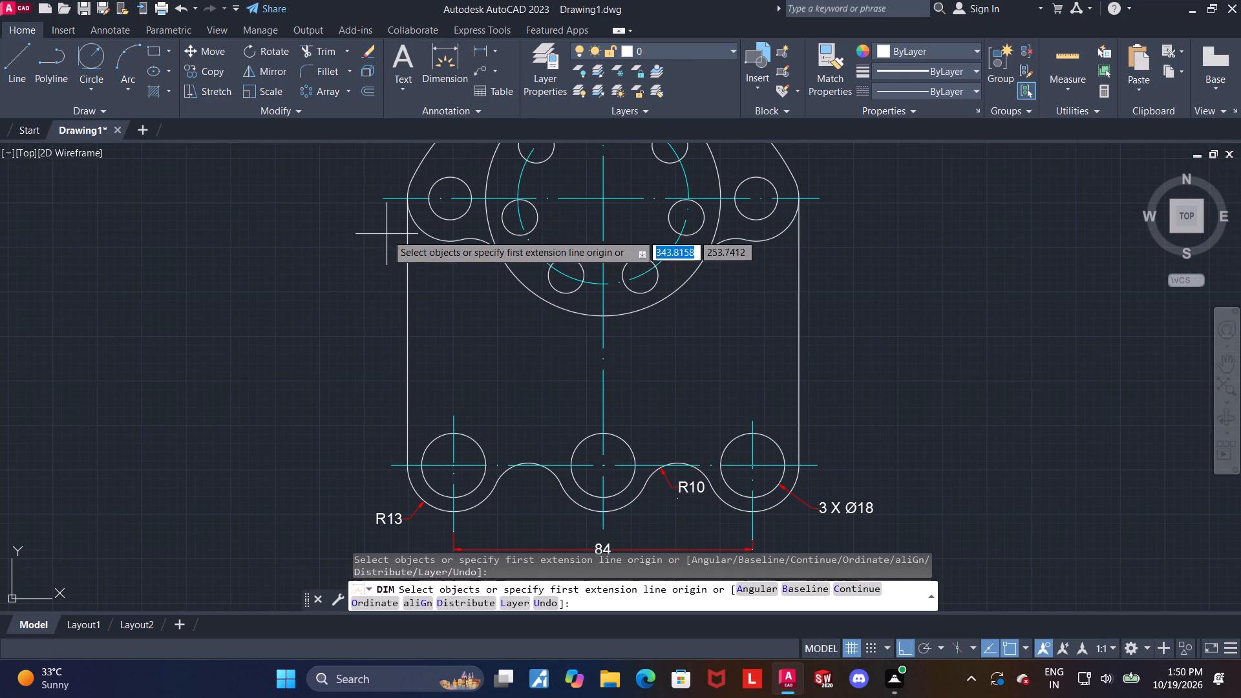
pyautogui.click(379, 198)
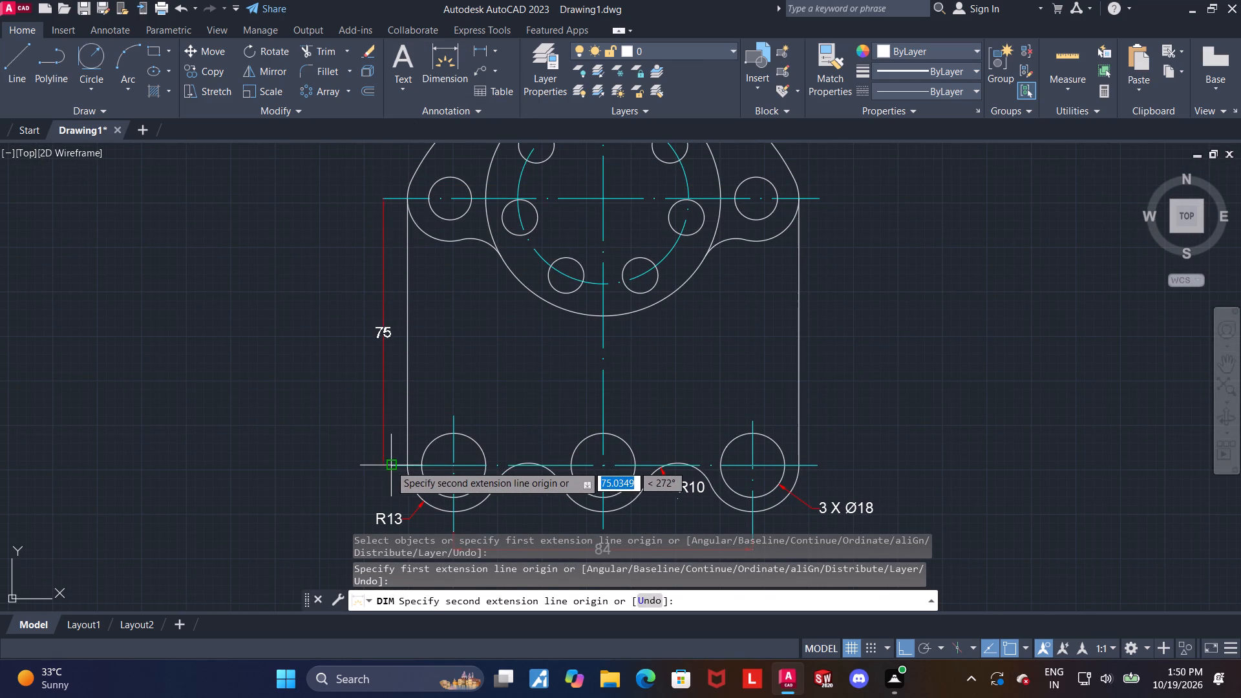
pyautogui.click(390, 465)
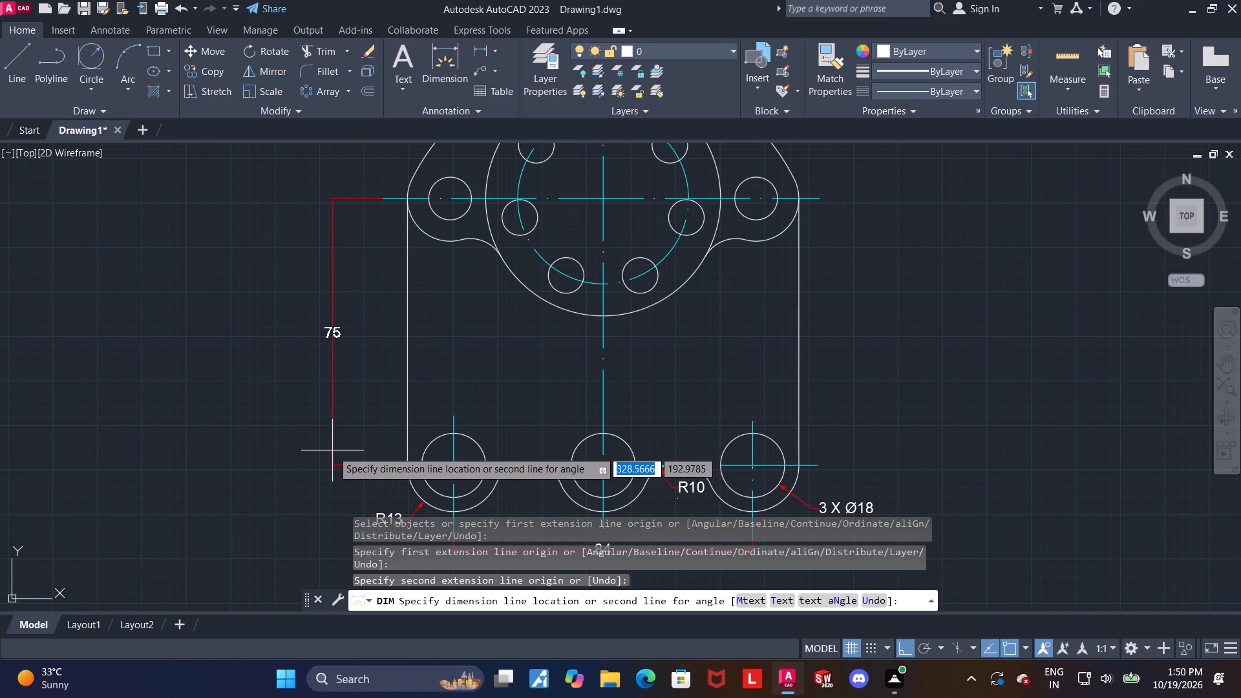
pyautogui.click(339, 450)
pyautogui.press('Escape')
# Add a radius dimension to the outer arc of the right upper lobe, placed outside the profile.
pyautogui.scroll(1, 354, 354)
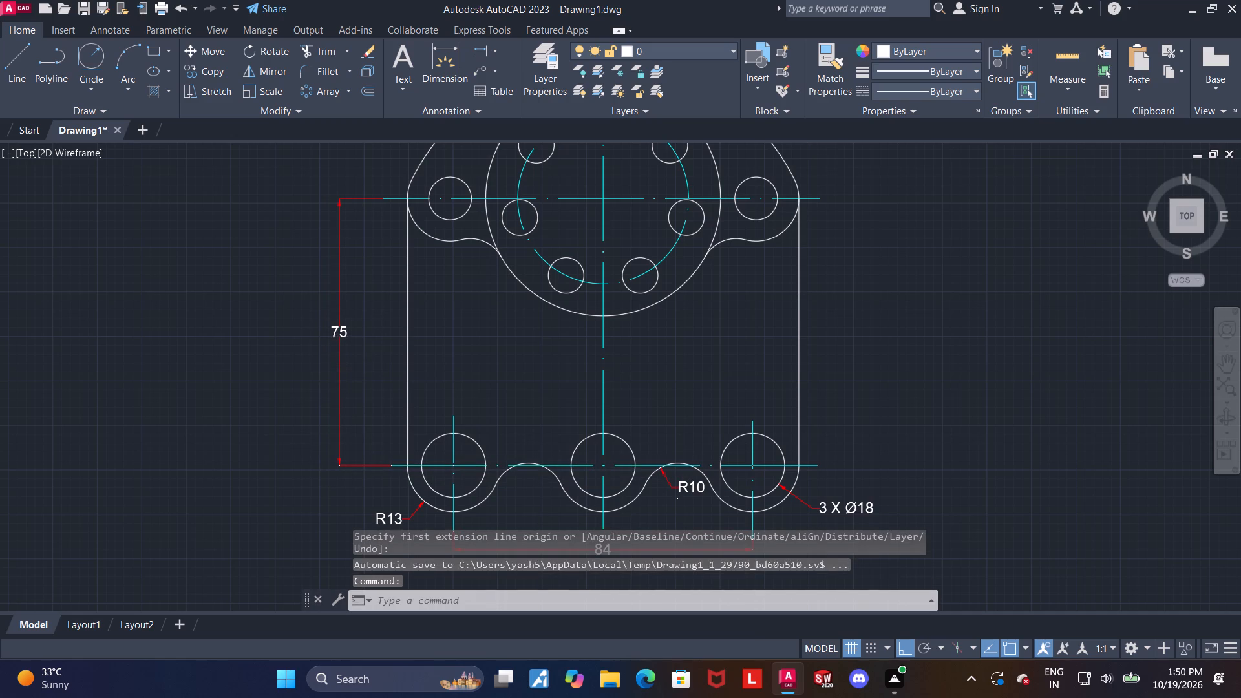
pyautogui.scroll(-1, 354, 354)
pyautogui.moveTo(352, 357); pyautogui.dragTo(277, 407, button='middle')
pyautogui.moveTo(818, 330); pyautogui.dragTo(761, 379, button='middle')
pyautogui.scroll(1, 741, 333)
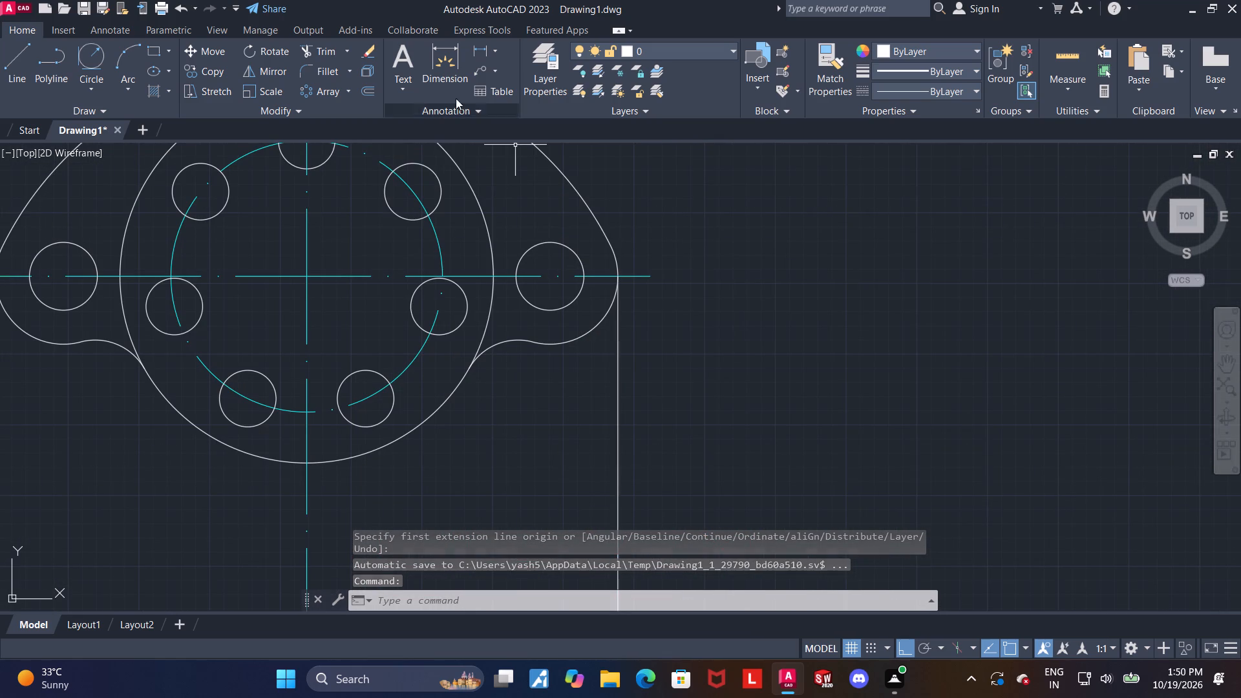
pyautogui.click(445, 58)
pyautogui.scroll(1, 599, 259)
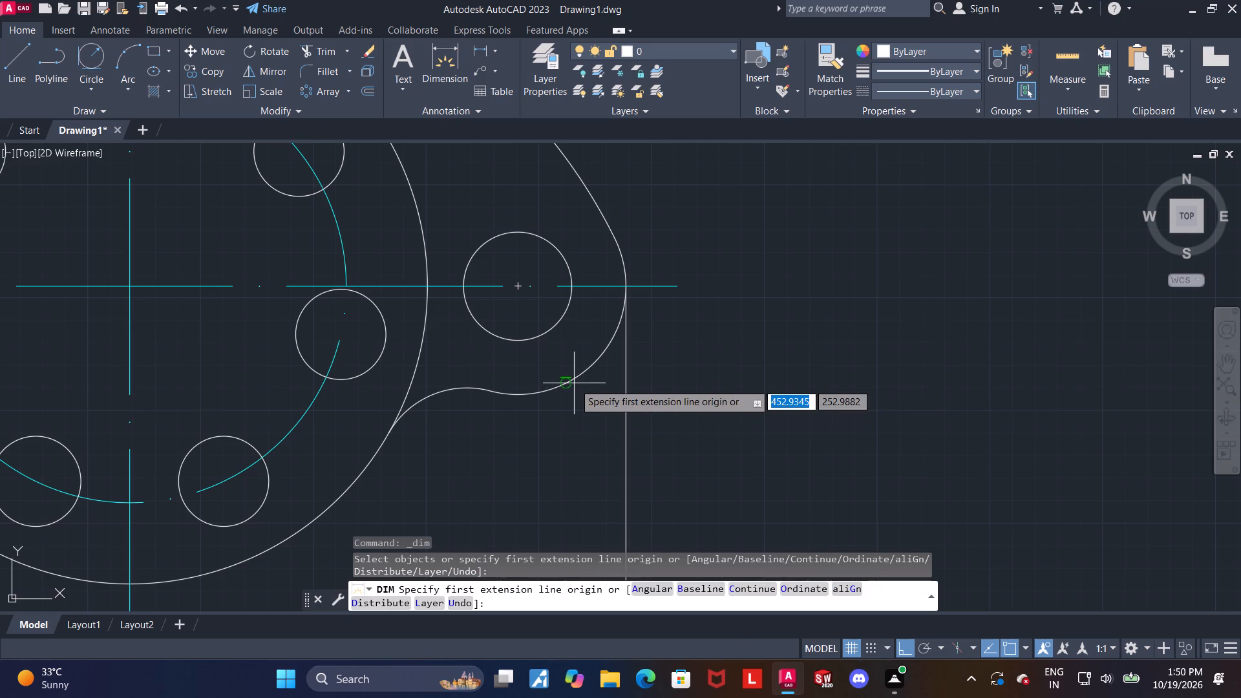
pyautogui.moveTo(590, 367); pyautogui.dragTo(606, 377)
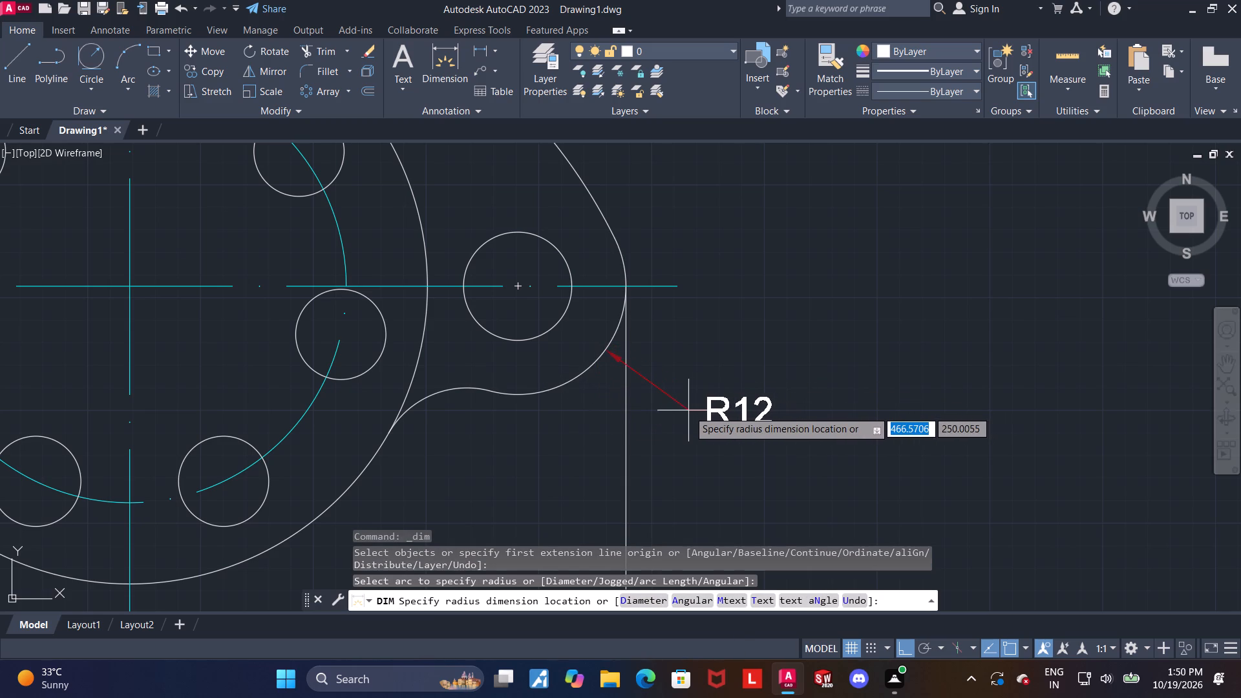
pyautogui.click(688, 410)
pyautogui.press('Escape')
# Dimension the cyan bolt circle as a radius rather than a diameter, placed at its lower right outside the large circle.
pyautogui.scroll(-2, 688, 419)
pyautogui.moveTo(542, 484); pyautogui.dragTo(557, 403, button='middle')
pyautogui.scroll(1, 600, 415)
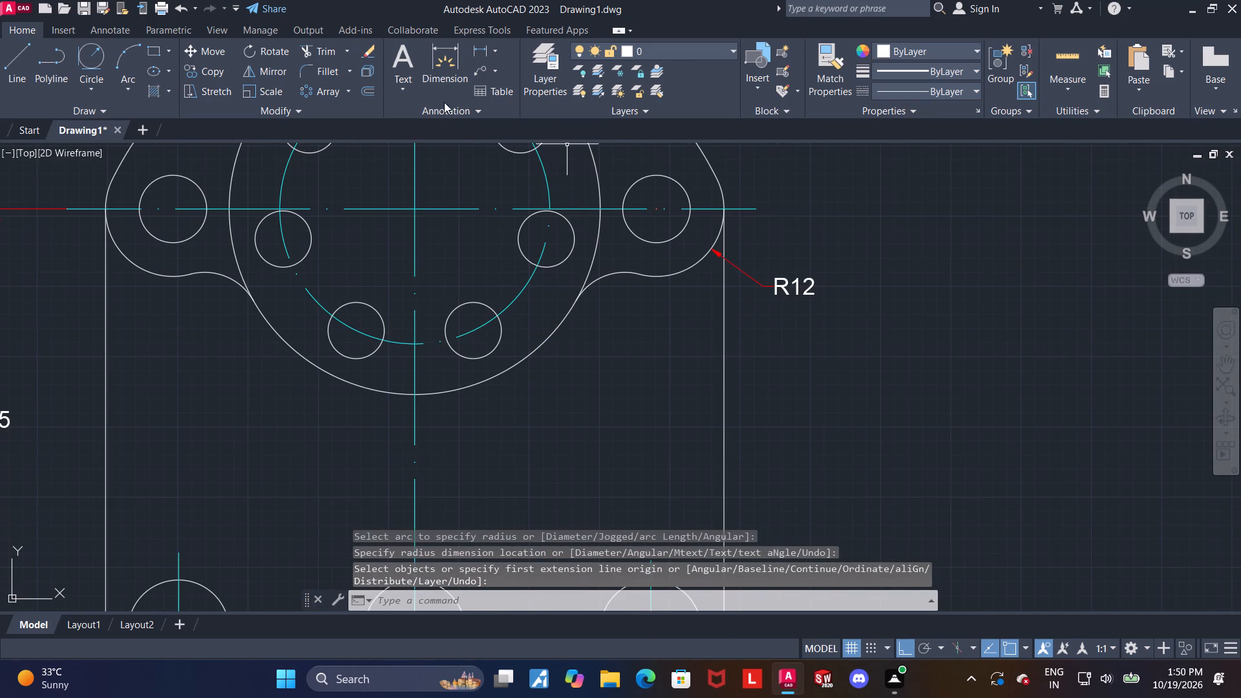
pyautogui.click(451, 63)
pyautogui.click(516, 301)
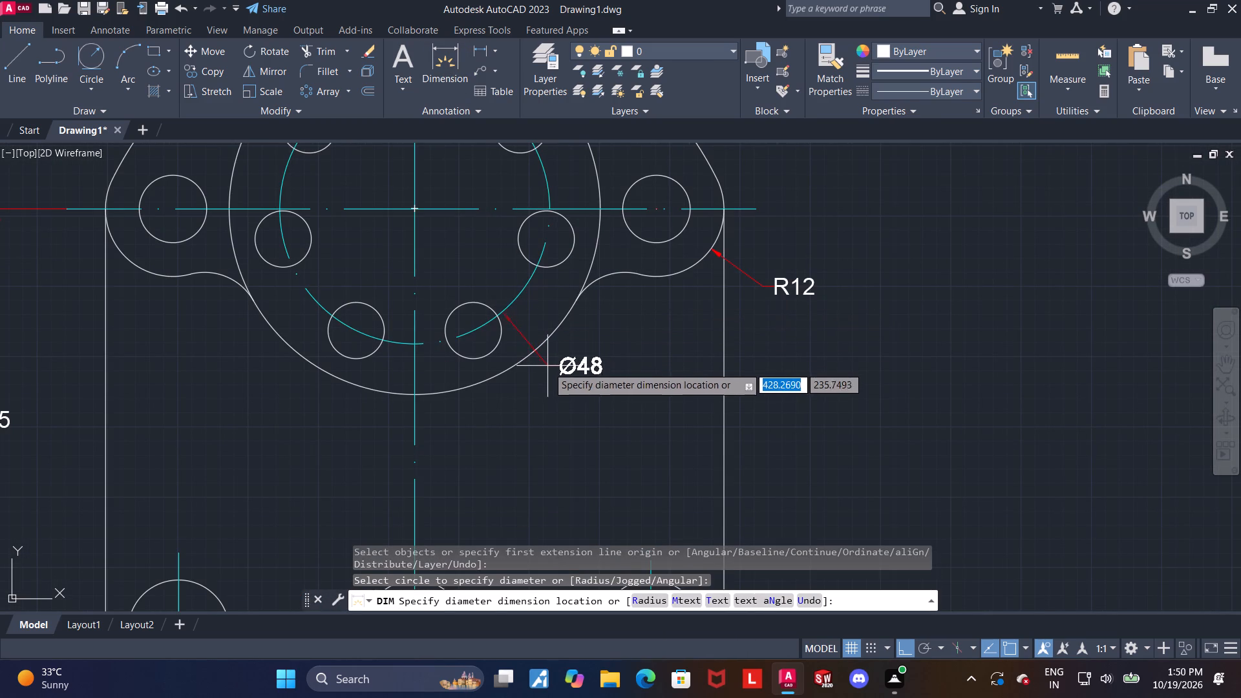
pyautogui.press('r')
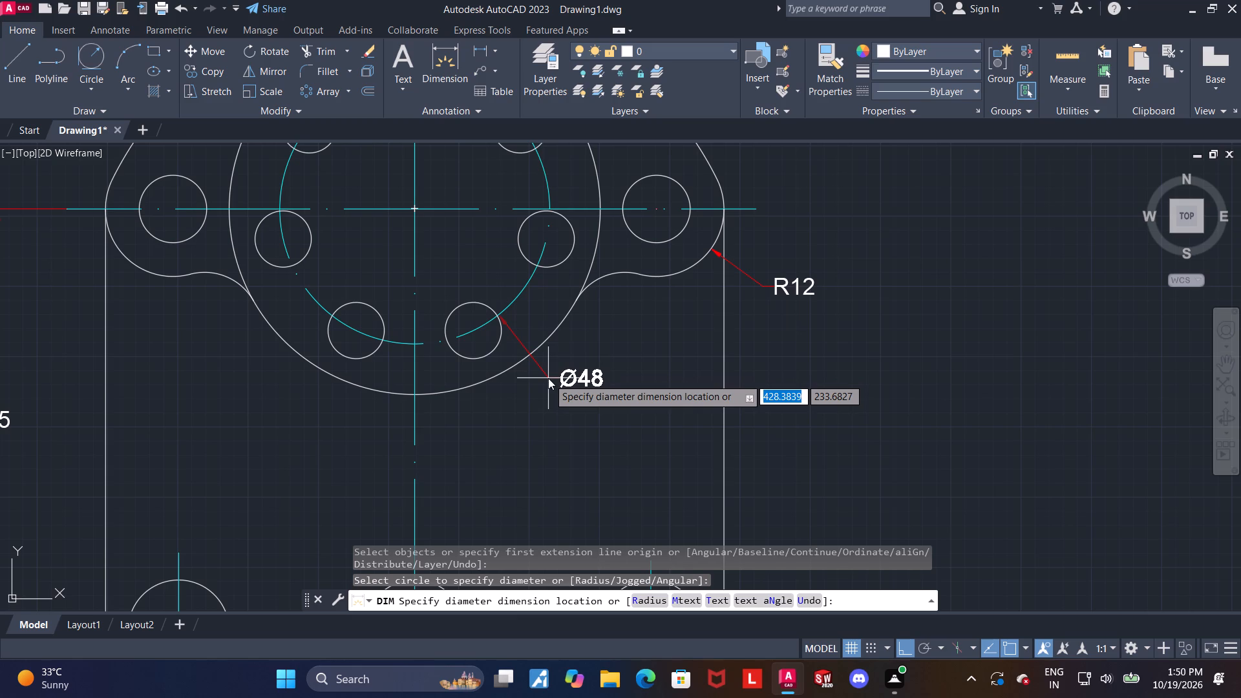
pyautogui.press('Return')
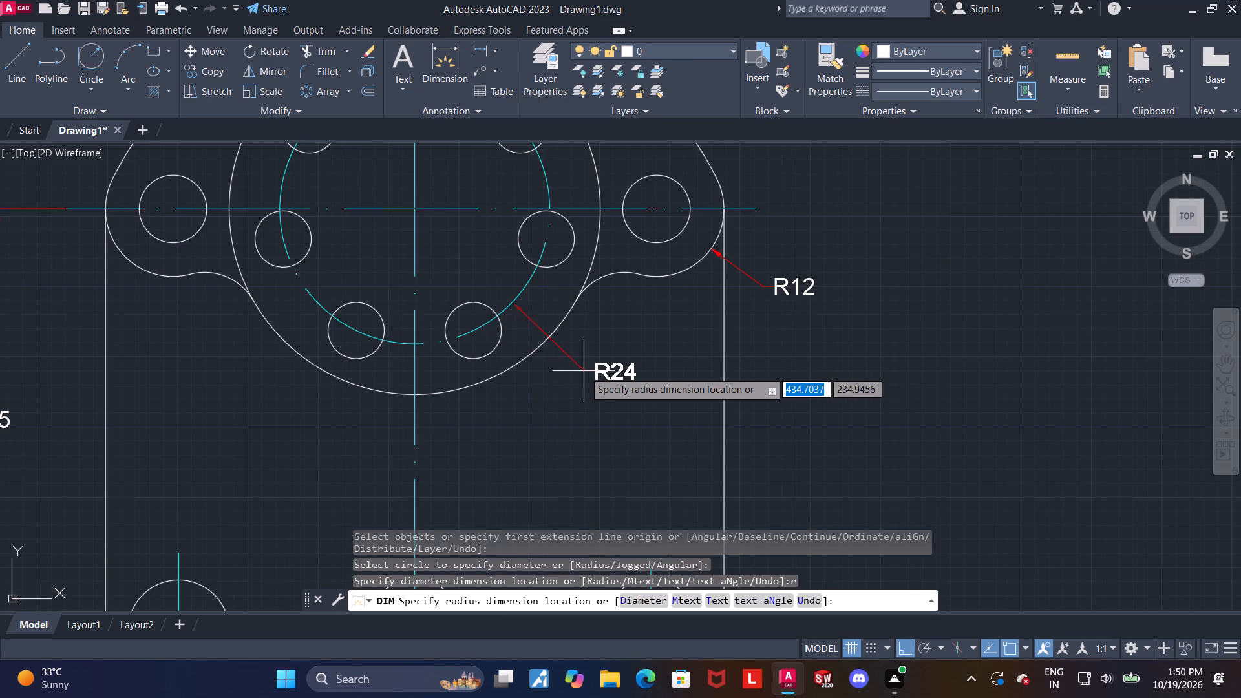
pyautogui.click(584, 371)
pyautogui.press('Escape')
# Add a diameter dimension to the lower-left small hole on the bolt circle, placed outside the large circle.
pyautogui.scroll(-1, 636, 432)
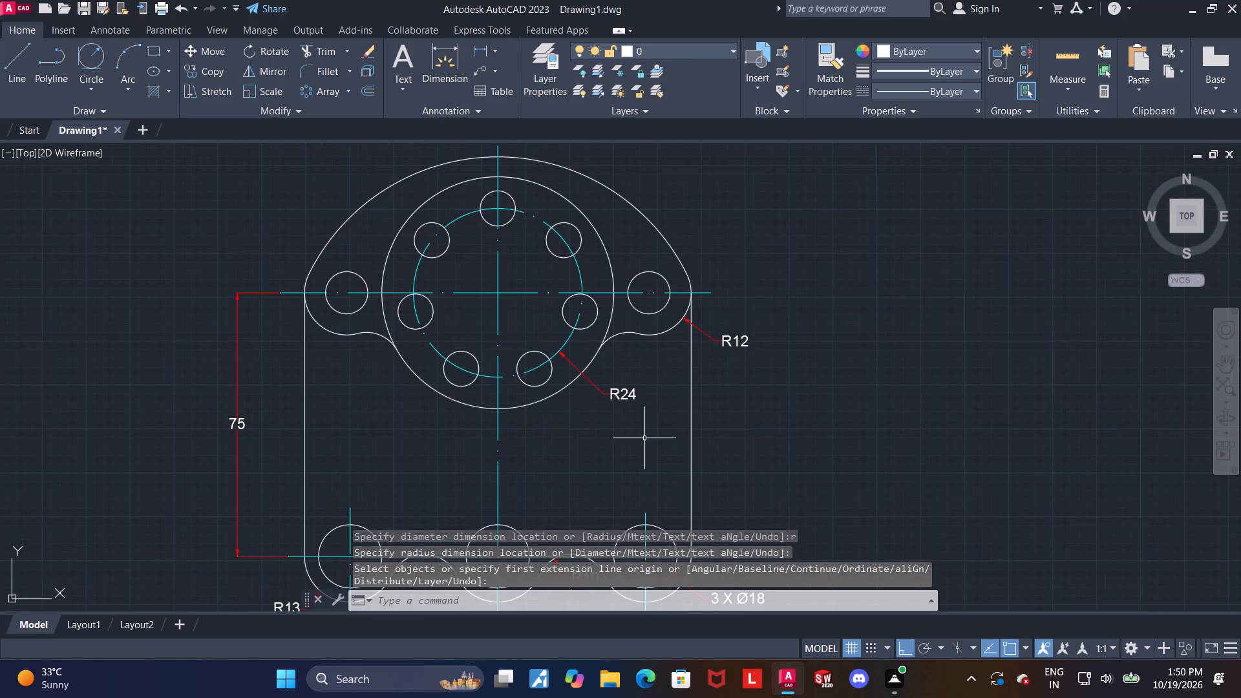
pyautogui.moveTo(644, 439); pyautogui.dragTo(727, 409, button='middle')
pyautogui.scroll(1, 498, 421)
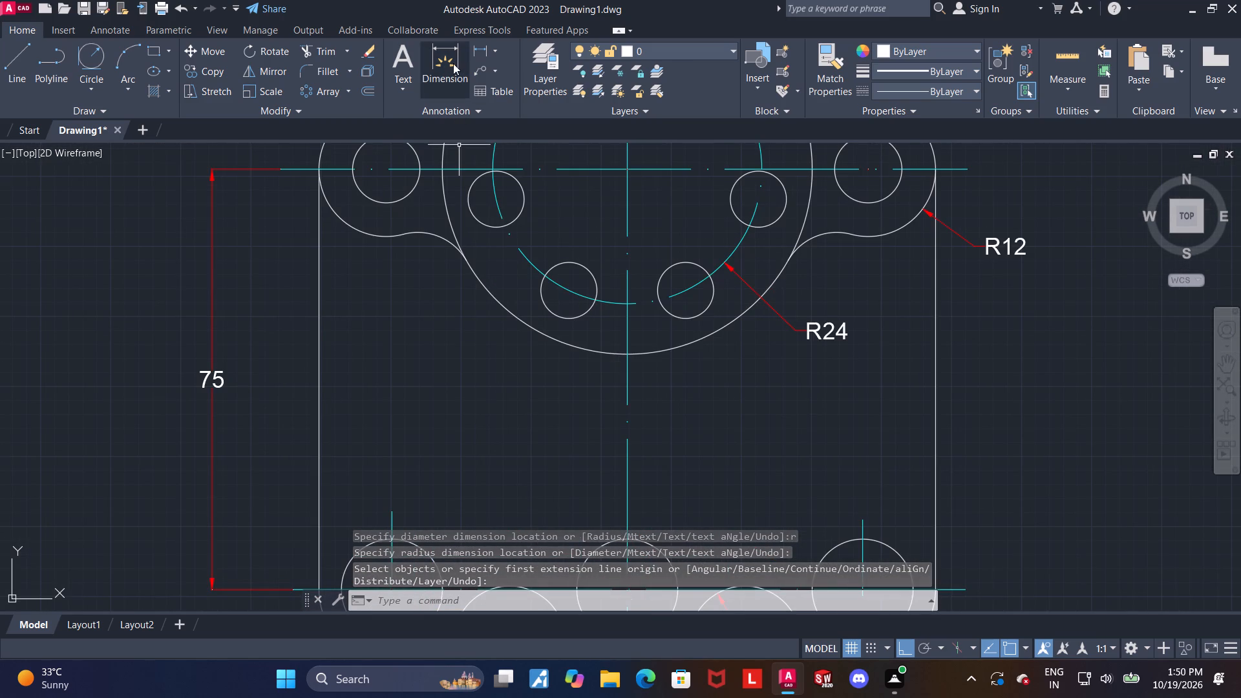
pyautogui.click(452, 61)
pyautogui.scroll(1, 516, 289)
pyautogui.click(560, 321)
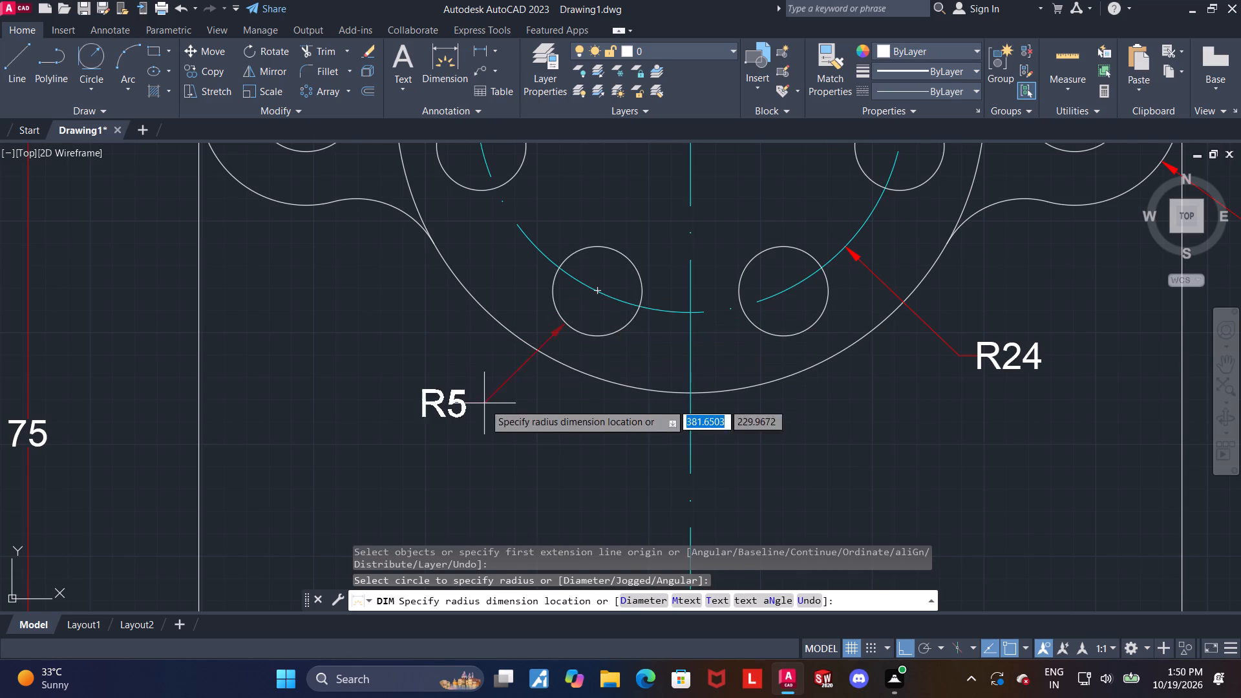
pyautogui.press('d')
pyautogui.press('Return')
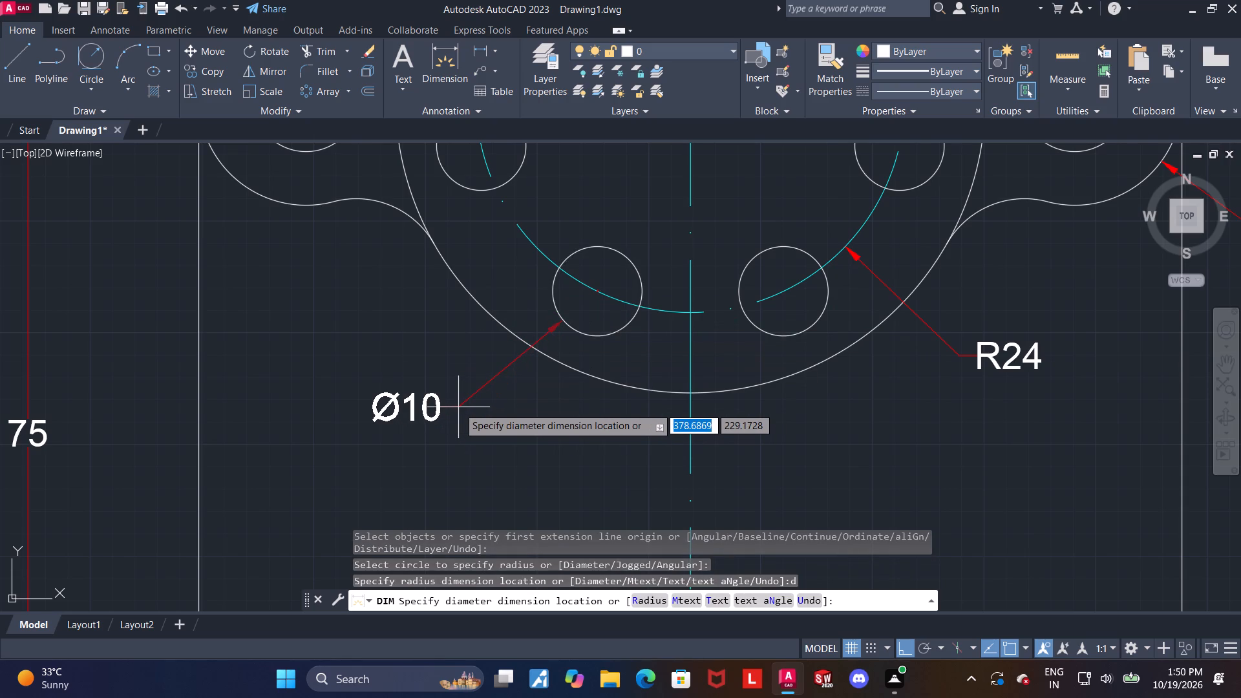
pyautogui.click(476, 402)
pyautogui.press('Escape')
# Edit the small hole's diameter dimension text to read 7 X Ø10.
pyautogui.doubleClick(412, 405)
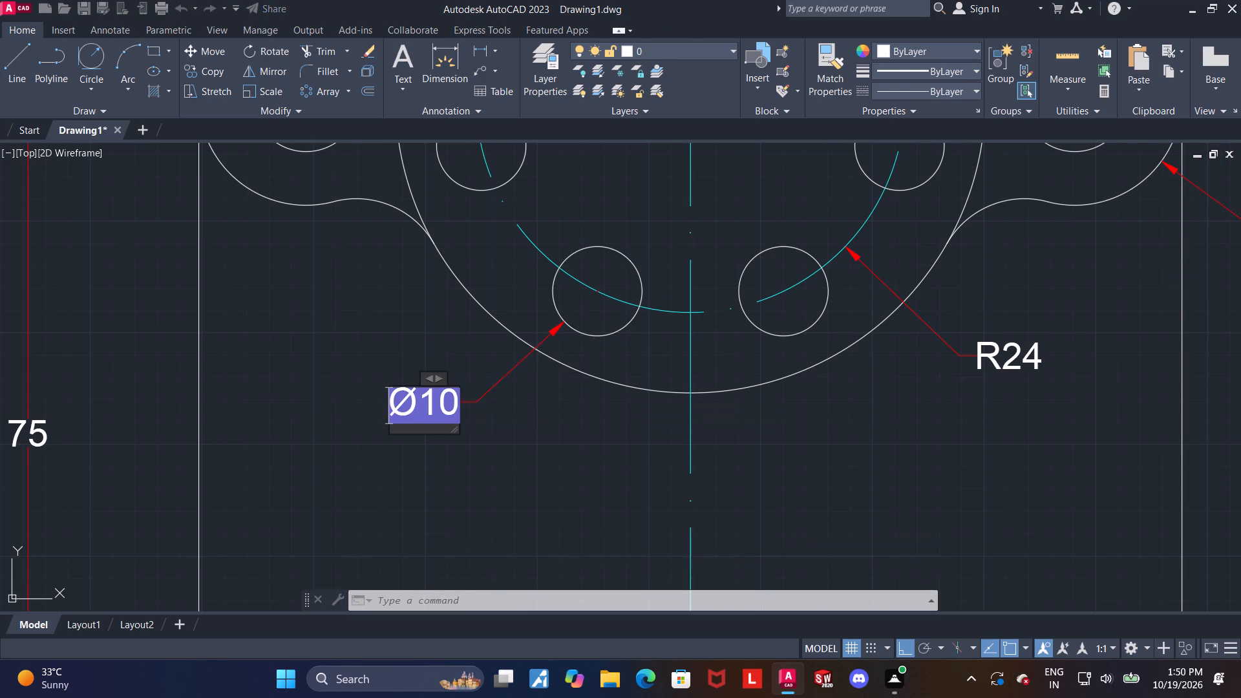
pyautogui.write('7')
pyautogui.press('space')
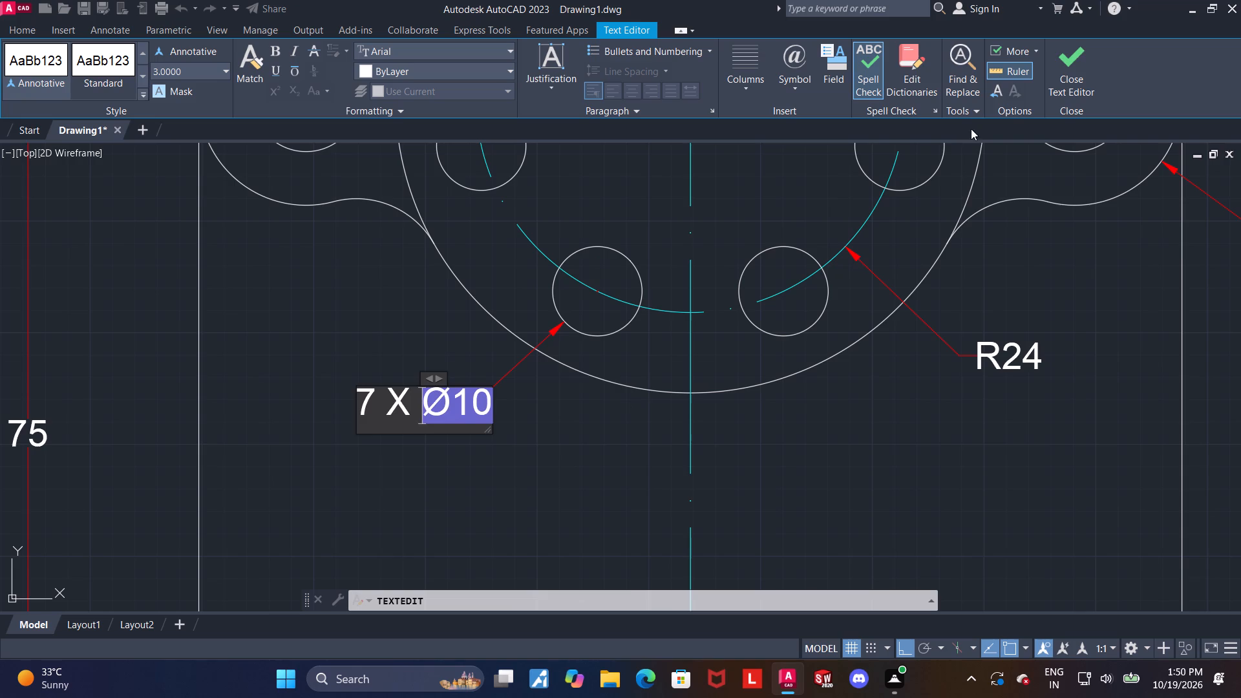
pyautogui.click(1077, 59)
pyautogui.scroll(-1, 783, 497)
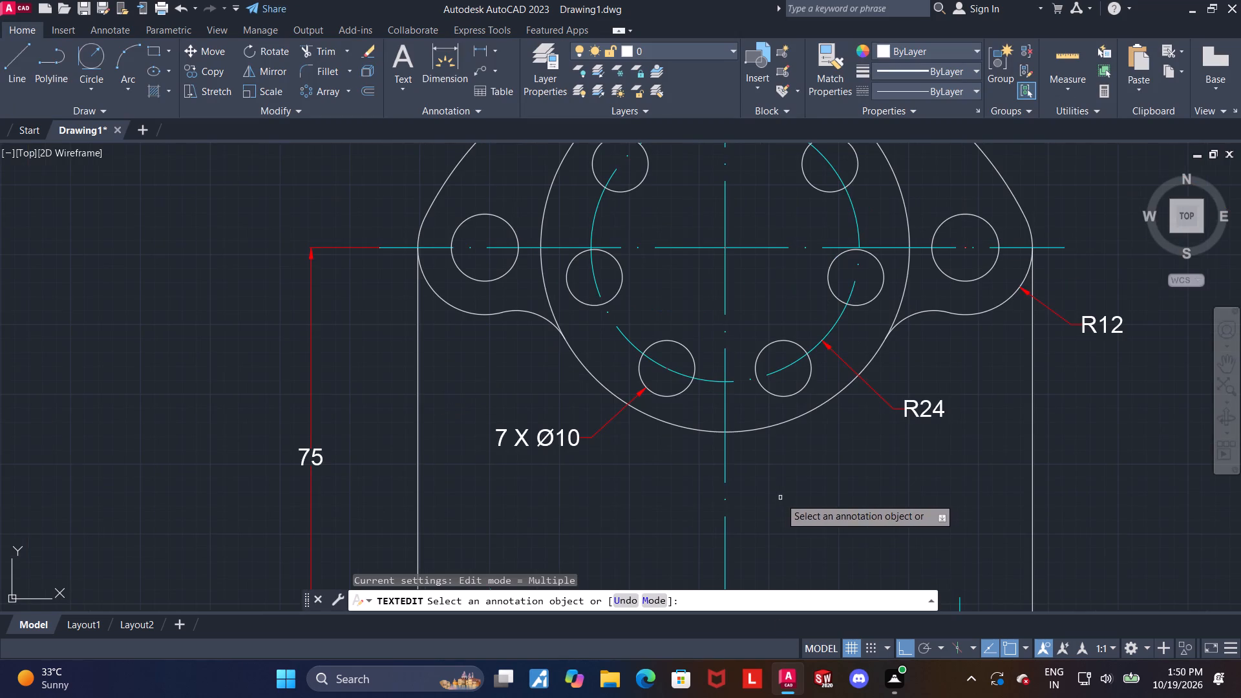
pyautogui.moveTo(776, 501); pyautogui.dragTo(729, 534, button='middle')
pyautogui.scroll(-2, 705, 500)
pyautogui.moveTo(710, 485); pyautogui.dragTo(593, 538, button='middle')
pyautogui.scroll(1, 577, 499)
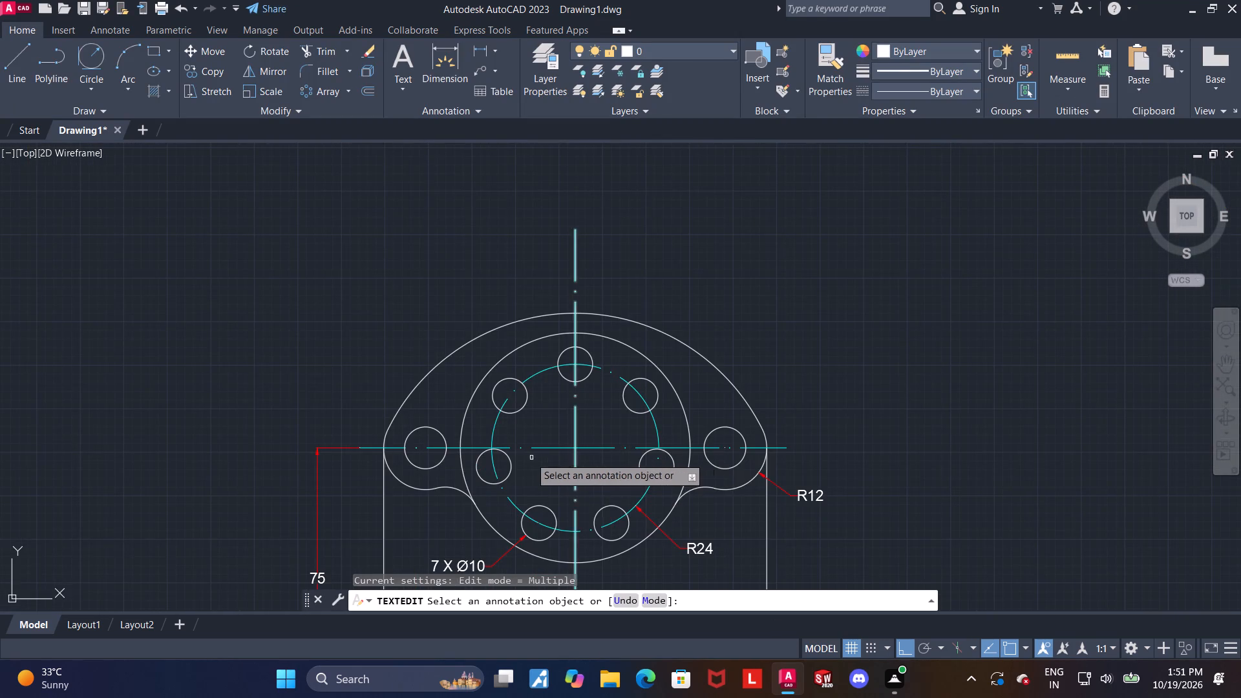
pyautogui.scroll(2, 520, 456)
pyautogui.press('Escape')
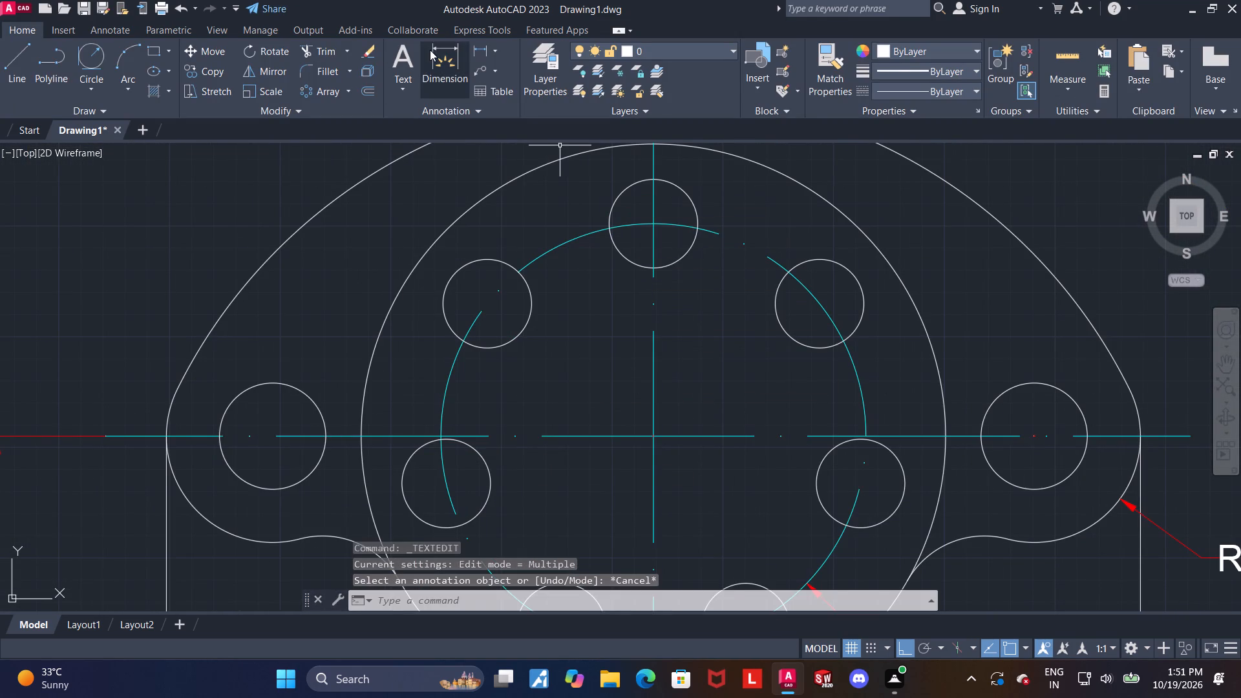
# Add a radius dimension to the large top outer arc, placed above its right side.
pyautogui.click(430, 50)
pyautogui.scroll(-3, 597, 185)
pyautogui.scroll(2, 743, 153)
pyautogui.click(723, 246)
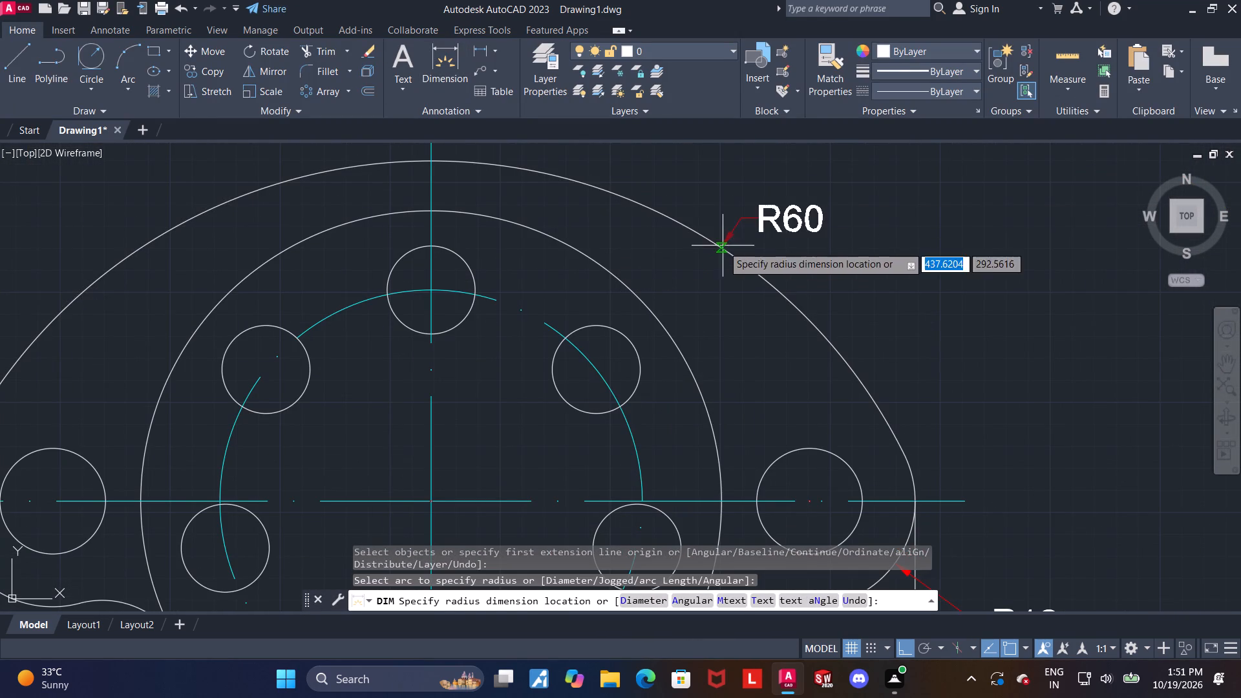
pyautogui.click(758, 209)
pyautogui.press('Escape')
# Draw a vertical line through the centre of the left upper lobe's hole, extending beyond the circle both ways.
pyautogui.scroll(-2, 769, 224)
pyautogui.moveTo(880, 264); pyautogui.dragTo(724, 254, button='middle')
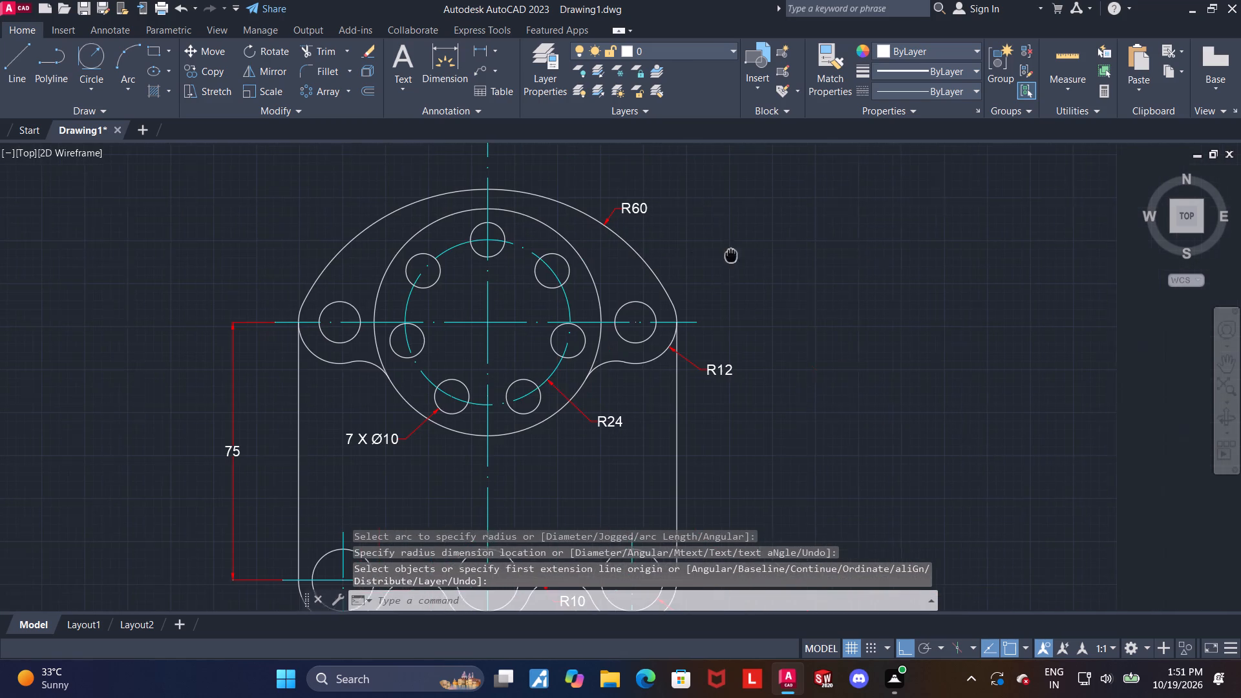
pyautogui.moveTo(724, 254); pyautogui.dragTo(723, 254, button='middle')
pyautogui.moveTo(714, 250); pyautogui.dragTo(827, 297, button='middle')
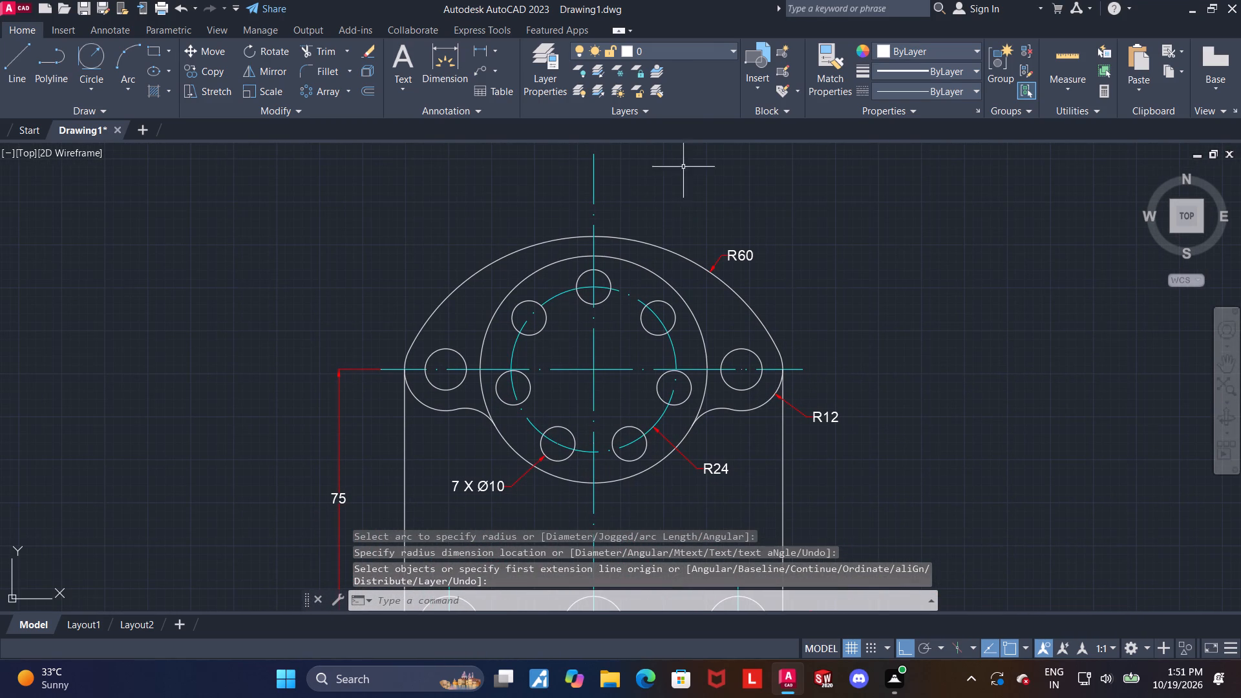
pyautogui.click(12, 50)
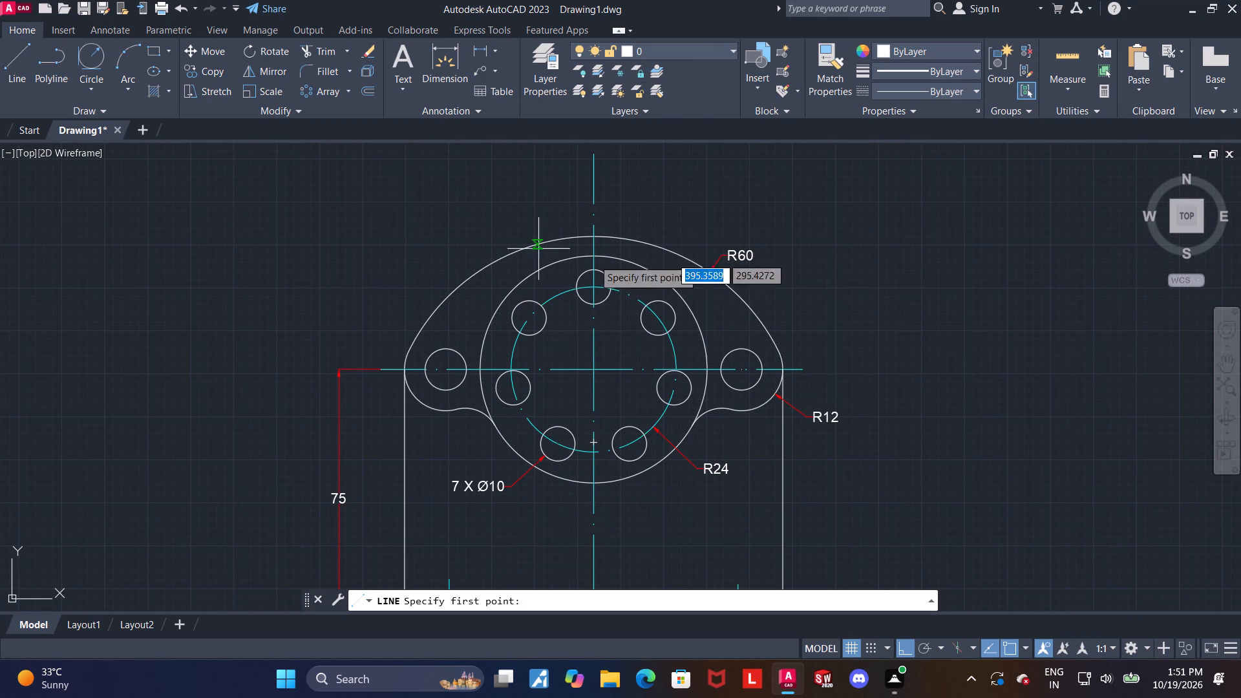
pyautogui.scroll(1, 453, 301)
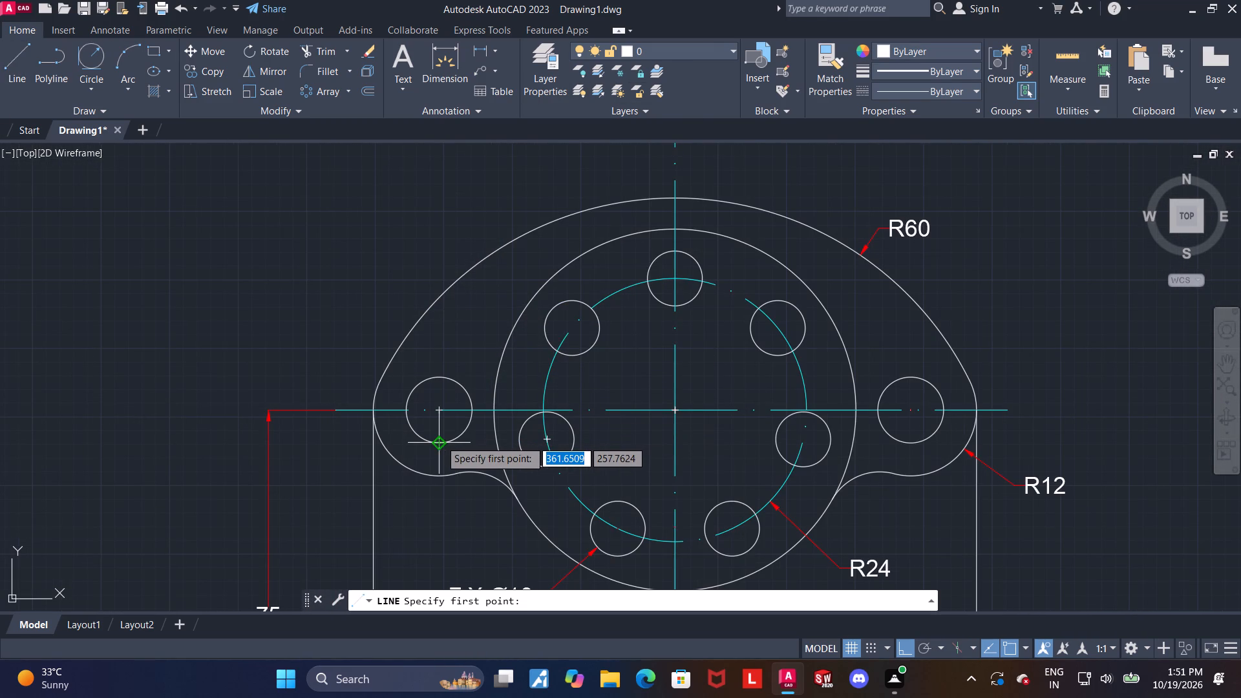
pyautogui.click(440, 457)
pyautogui.click(436, 328)
pyautogui.press('Escape')
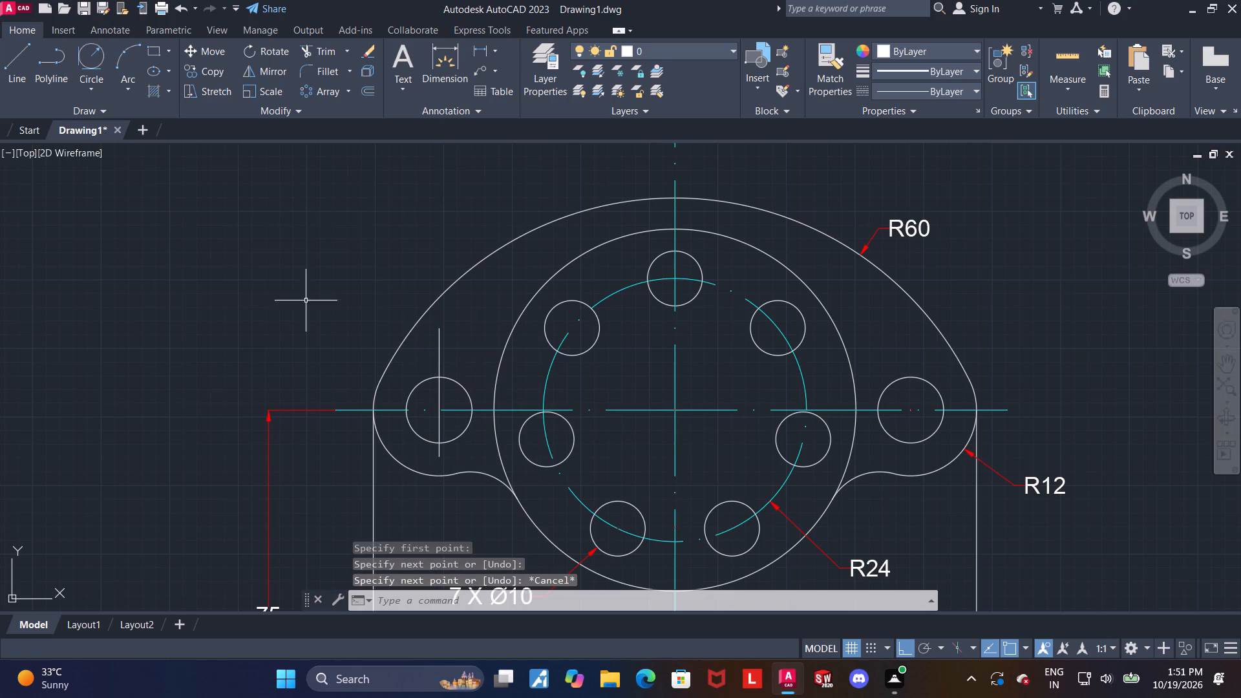
# Draw a vertical line through the centre of the right upper lobe's hole, extending beyond the circle both ways.
pyautogui.click(23, 53)
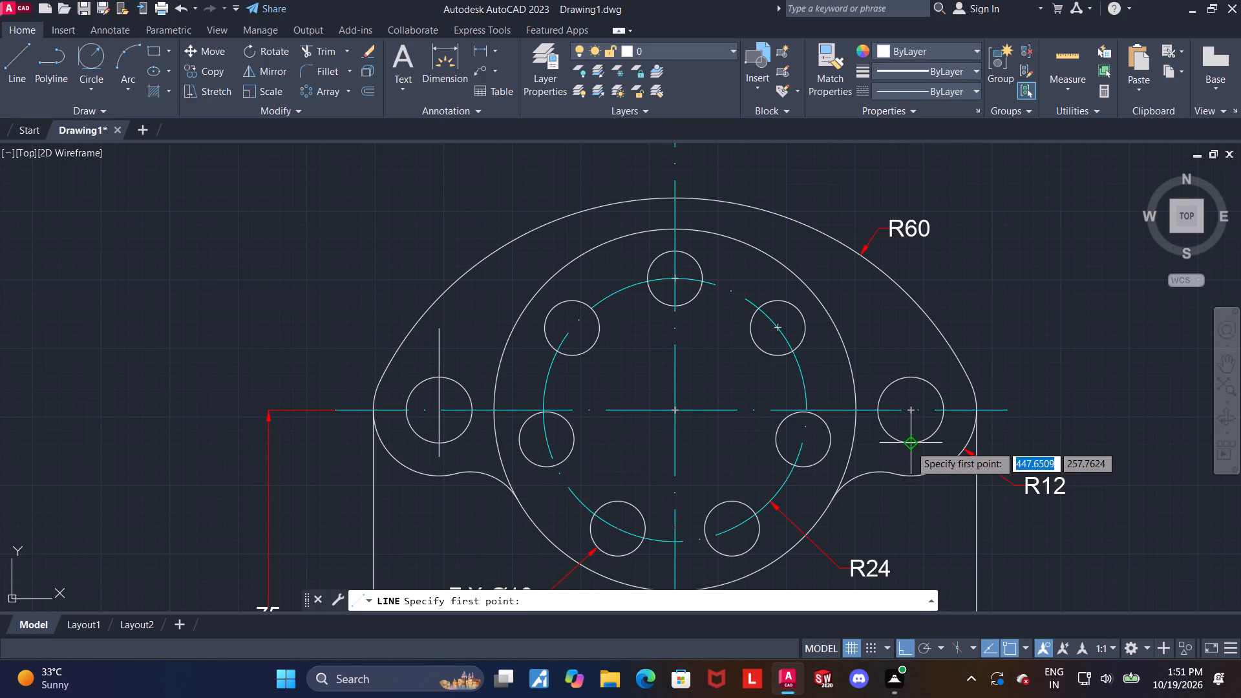
pyautogui.click(909, 453)
pyautogui.click(913, 348)
pyautogui.press('Escape')
pyautogui.press('Escape')
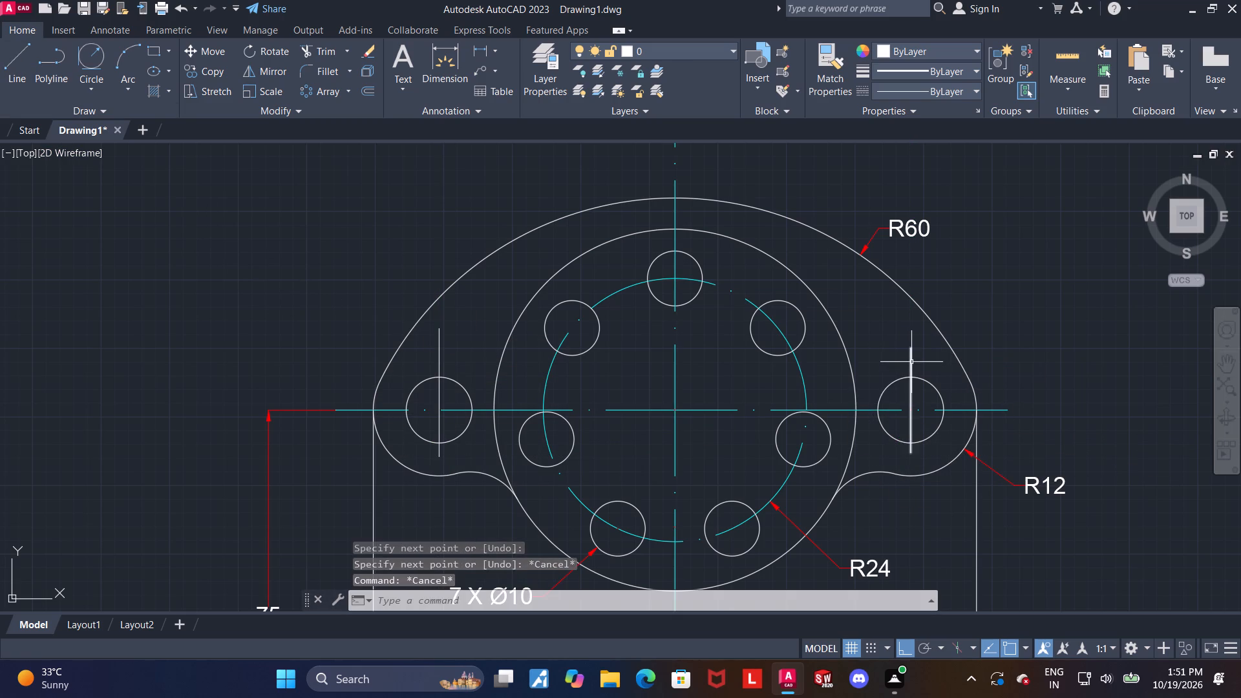
# Give both new vertical lines through the upper lobe holes the centre linetype and cyan colour.
pyautogui.click(911, 361)
pyautogui.click(440, 361)
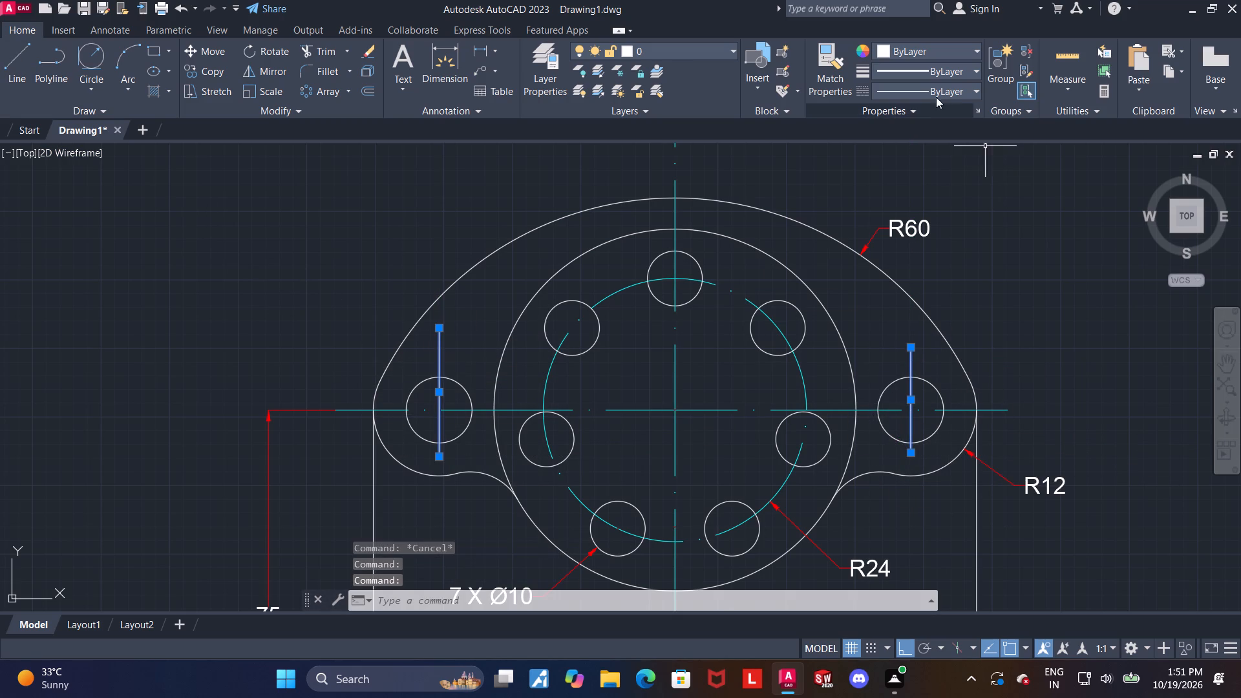
pyautogui.click(935, 93)
pyautogui.click(909, 148)
pyautogui.click(917, 50)
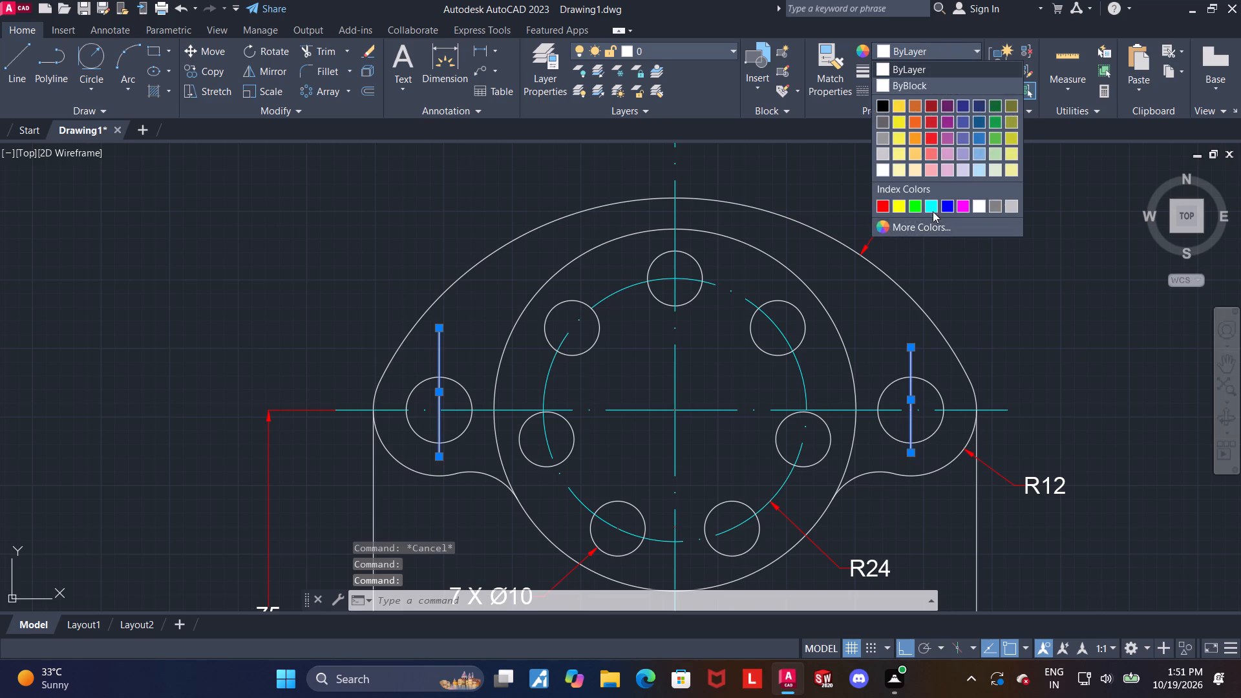
pyautogui.click(933, 207)
pyautogui.press('Escape')
# Add a horizontal linear dimension between the vertical centre lines of the two upper lobe holes, placed above the top arc.
pyautogui.click(445, 62)
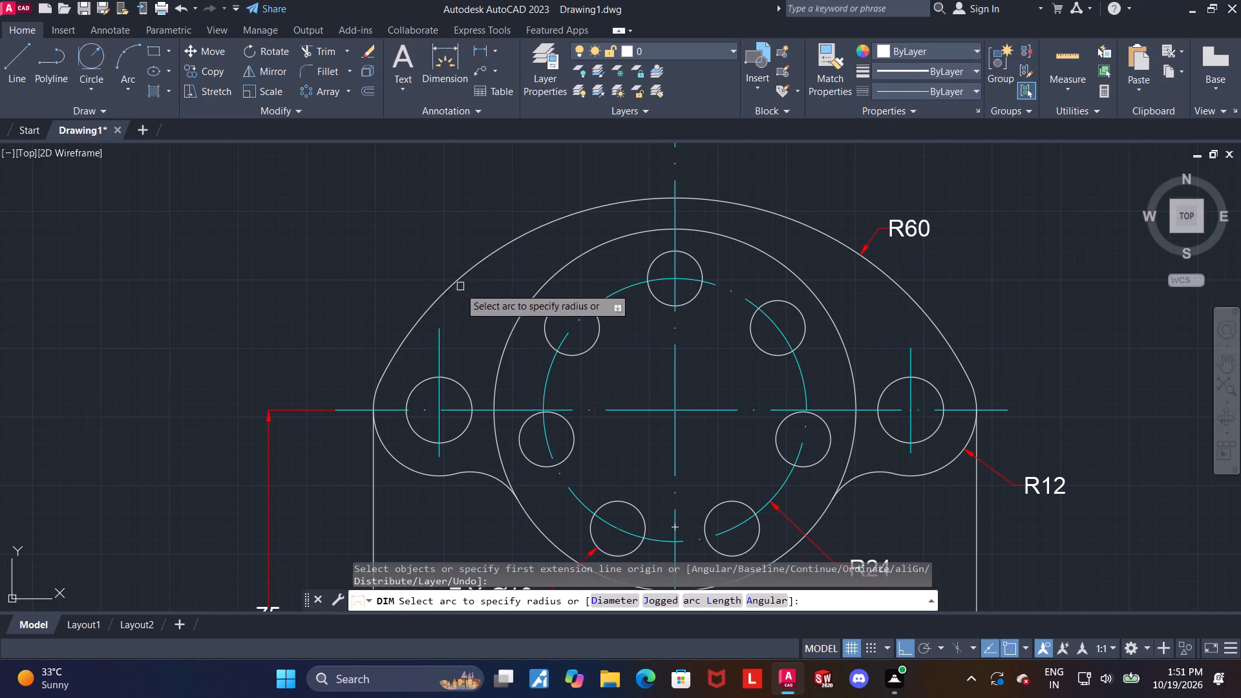
pyautogui.click(440, 328)
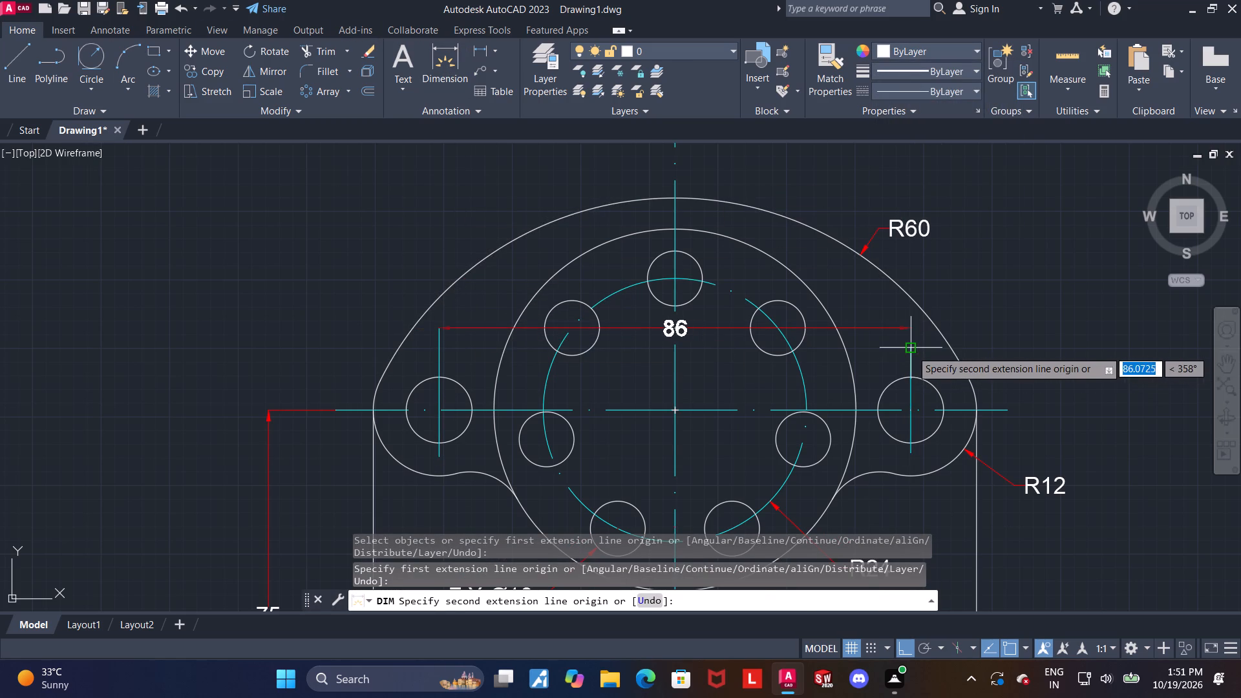
pyautogui.click(910, 349)
pyautogui.scroll(-1, 854, 280)
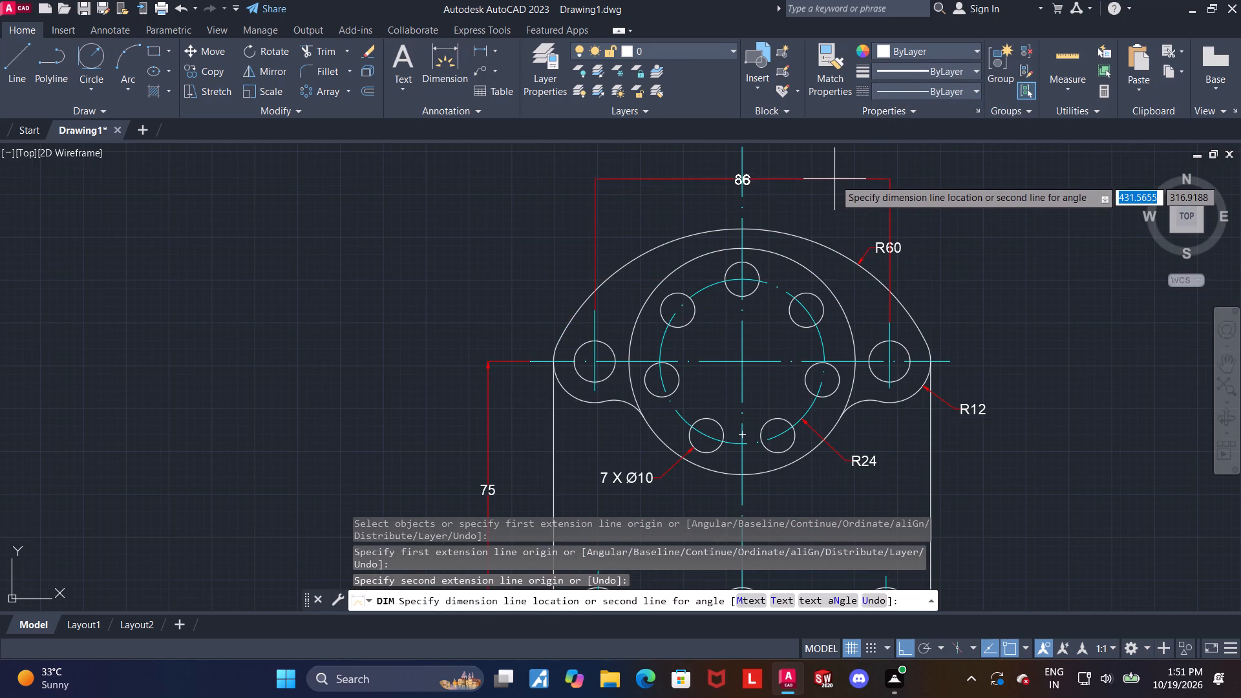
pyautogui.click(834, 179)
pyautogui.press('Escape')
pyautogui.scroll(-2, 941, 246)
pyautogui.scroll(3, 925, 257)
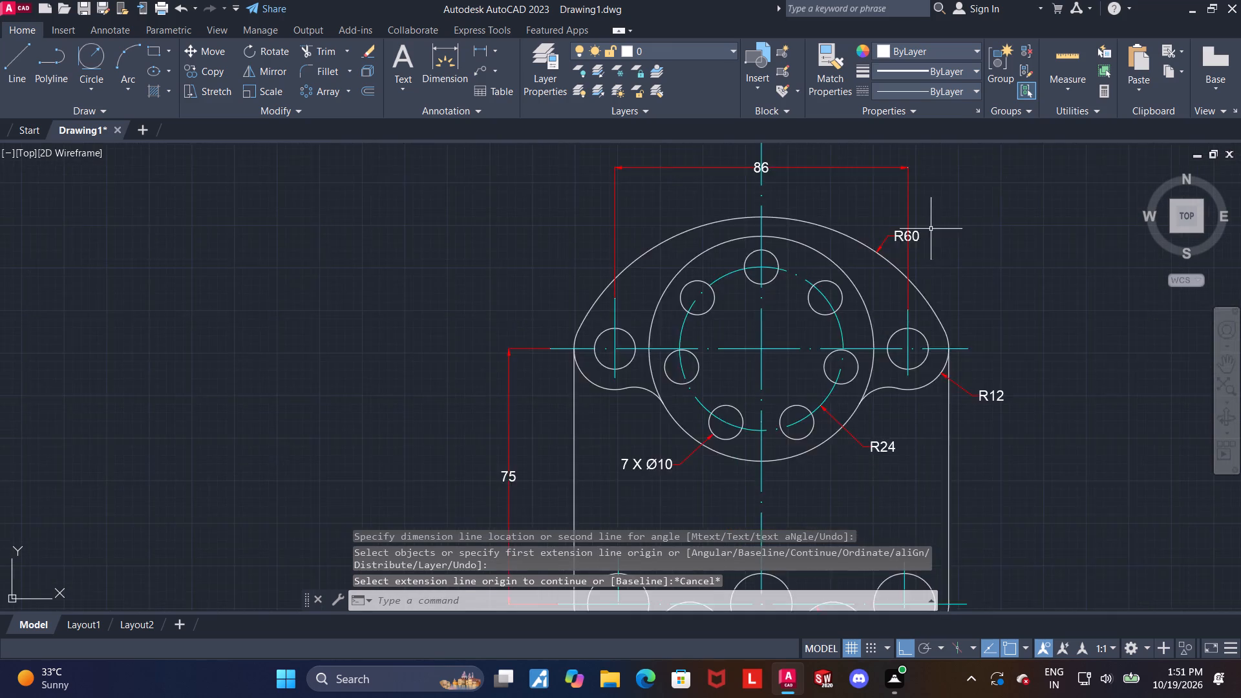
# Move the R60 dimension text horizontally inward along the top arc, closer to the flange's vertical centre line.
pyautogui.press('Escape')
pyautogui.click(878, 238)
pyautogui.click(891, 239)
pyautogui.click(848, 204)
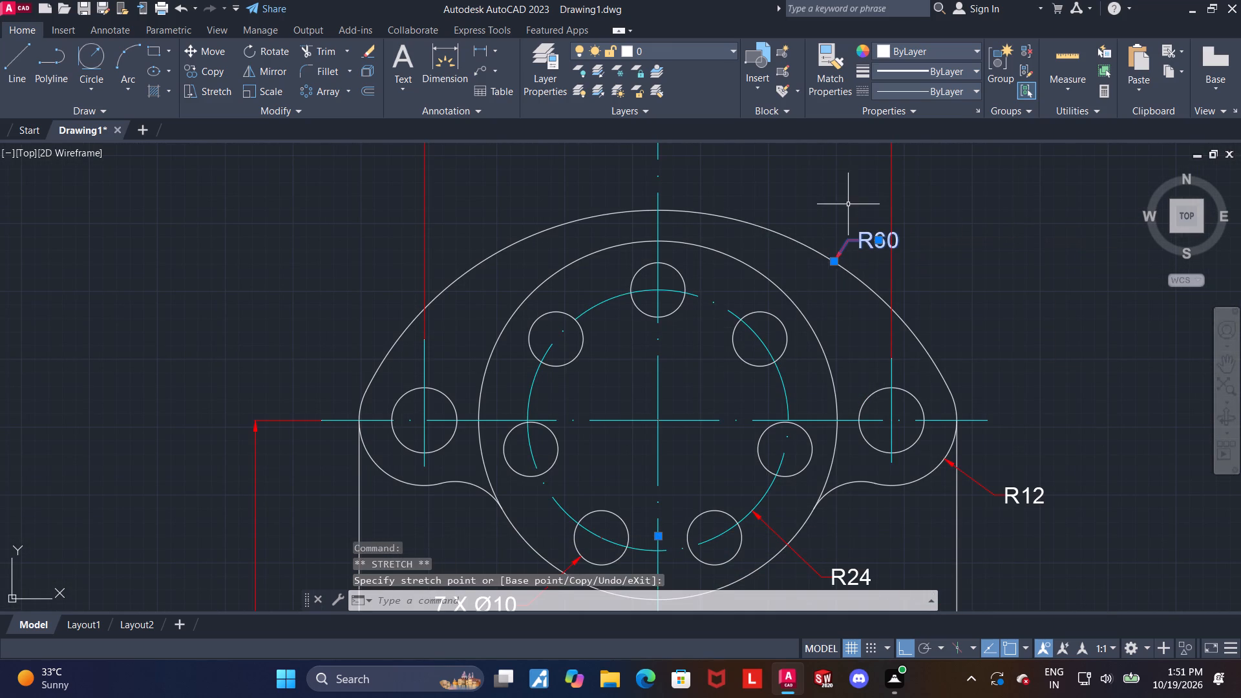
pyautogui.press('Escape')
pyautogui.click(874, 244)
pyautogui.click(879, 244)
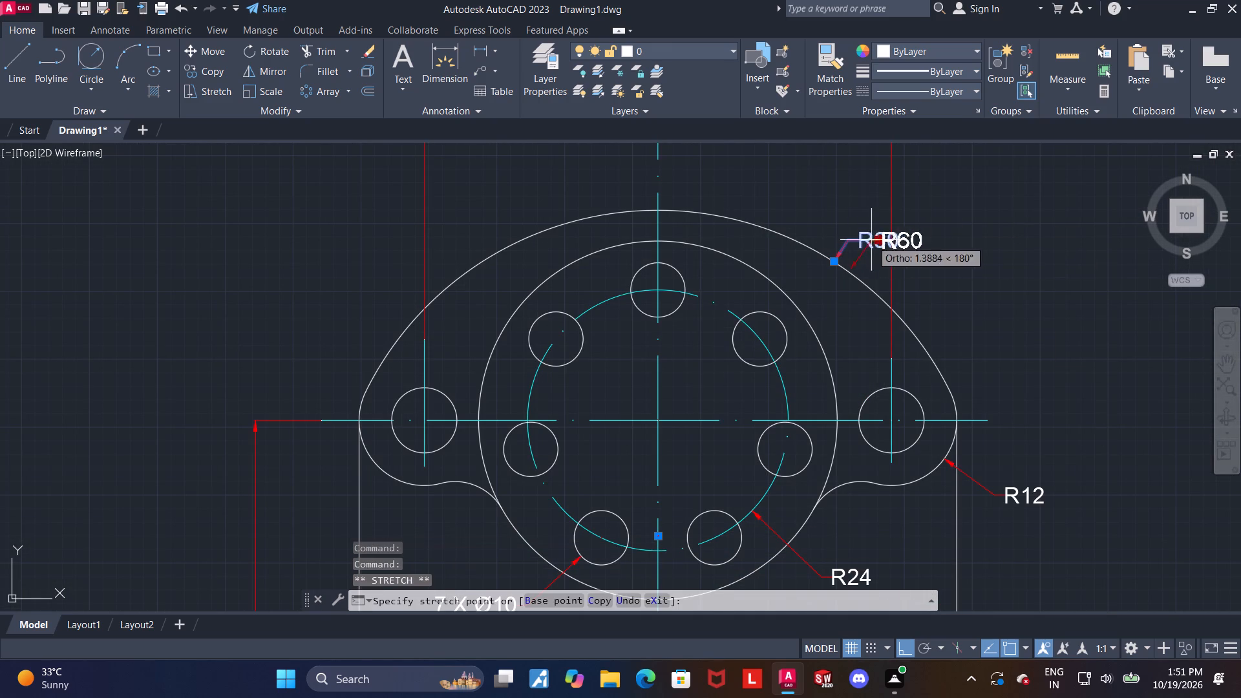
pyautogui.click(812, 204)
pyautogui.press('Escape')
# Add a diameter dimension to the right upper lobe's hole, placed outside the profile above and to its right.
pyautogui.scroll(-1, 959, 277)
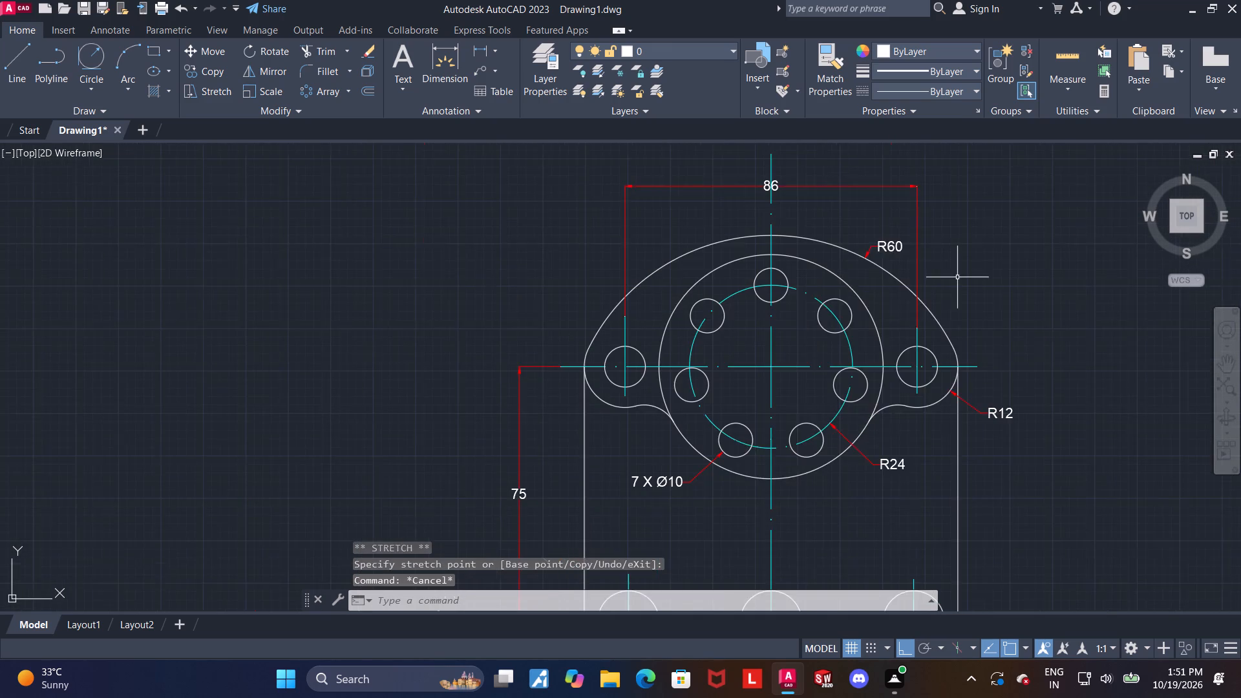
pyautogui.moveTo(951, 277); pyautogui.dragTo(911, 298, button='middle')
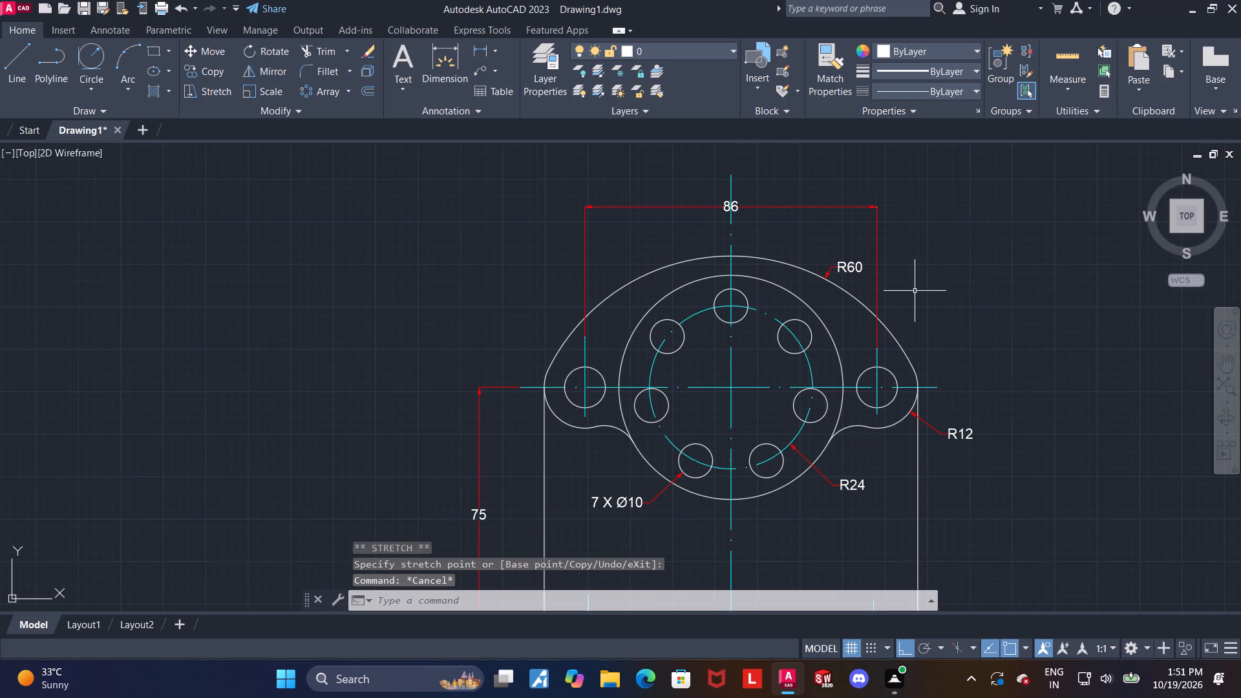
pyautogui.scroll(1, 917, 291)
pyautogui.click(429, 54)
pyautogui.scroll(-1, 906, 317)
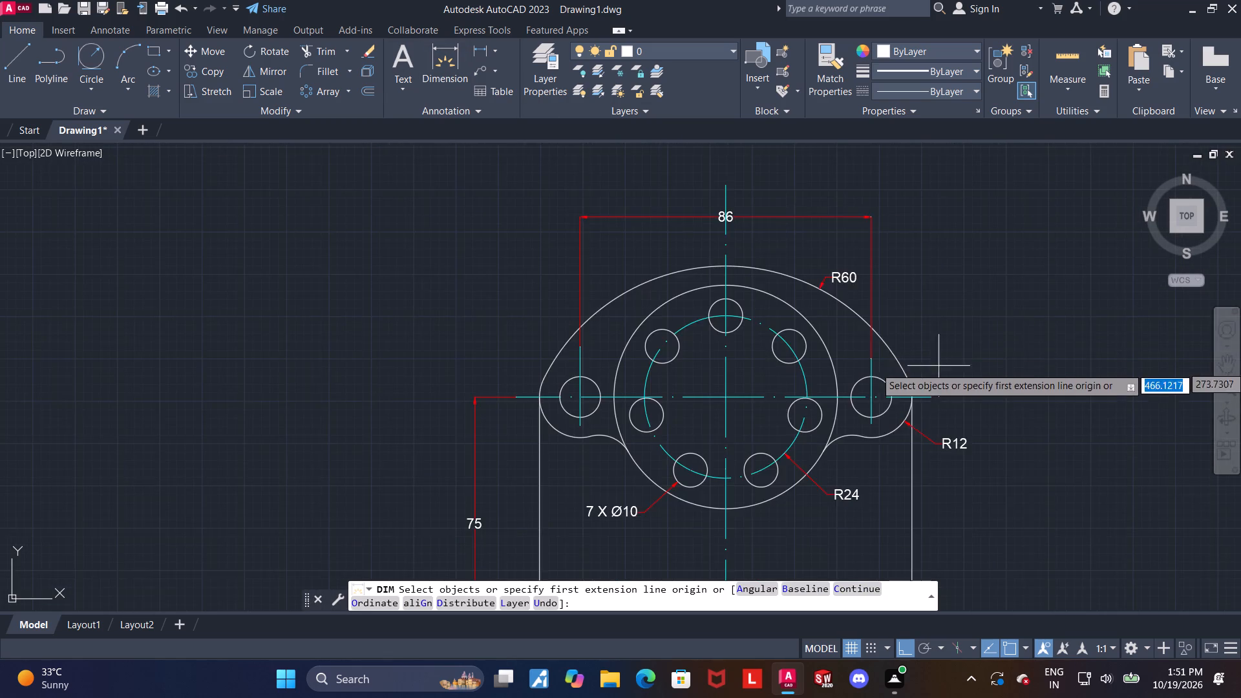
pyautogui.scroll(2, 973, 402)
pyautogui.click(749, 360)
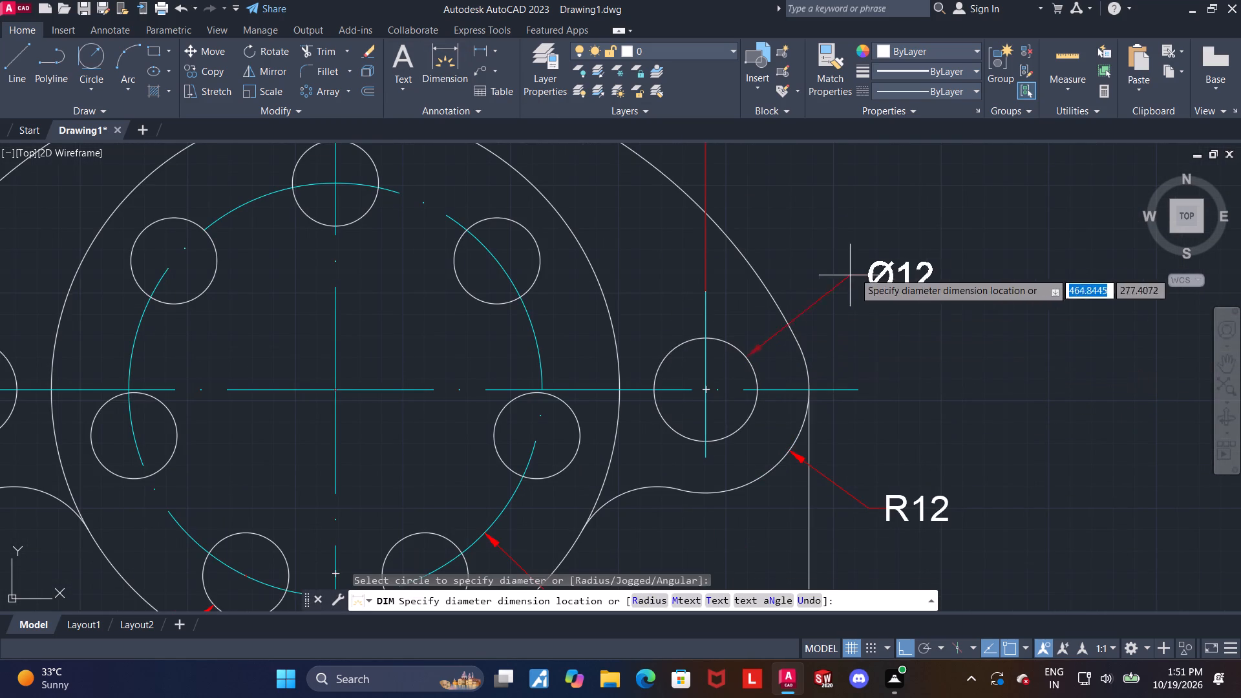
pyautogui.click(860, 266)
pyautogui.press('Escape')
# Prefix the right upper lobe hole's diameter dimension text with "2 X ".
pyautogui.doubleClick(894, 268)
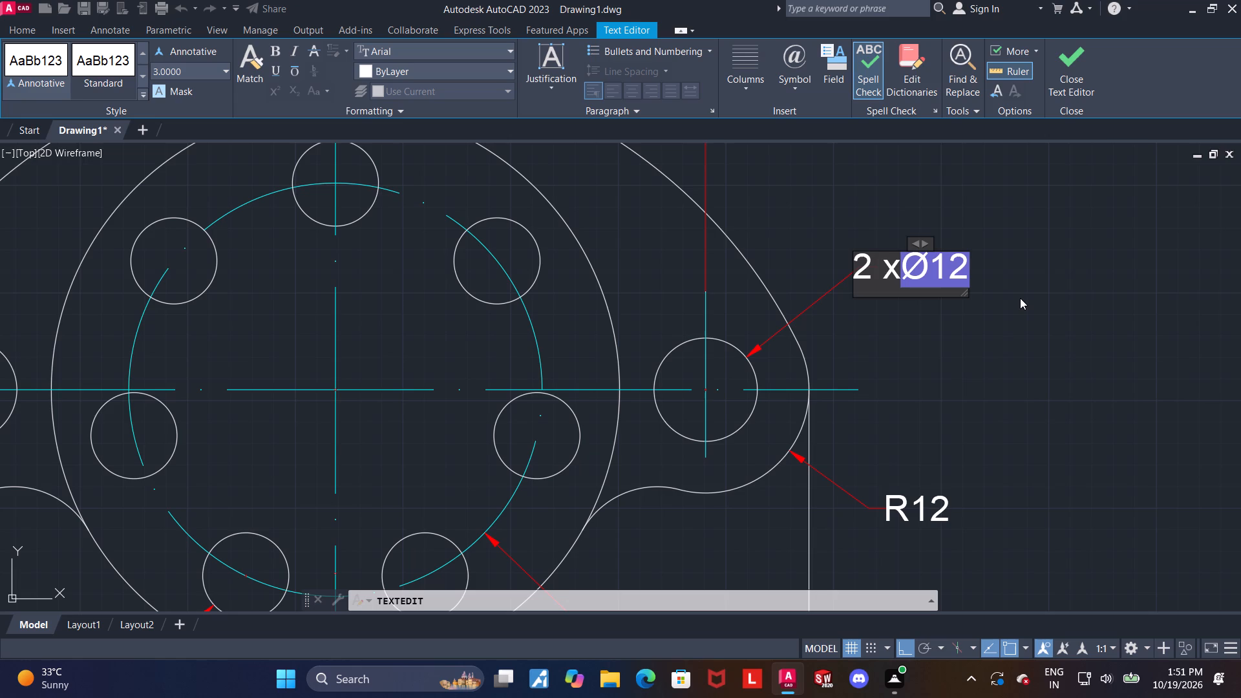
pyautogui.press('BackSpace')
pyautogui.press('x')
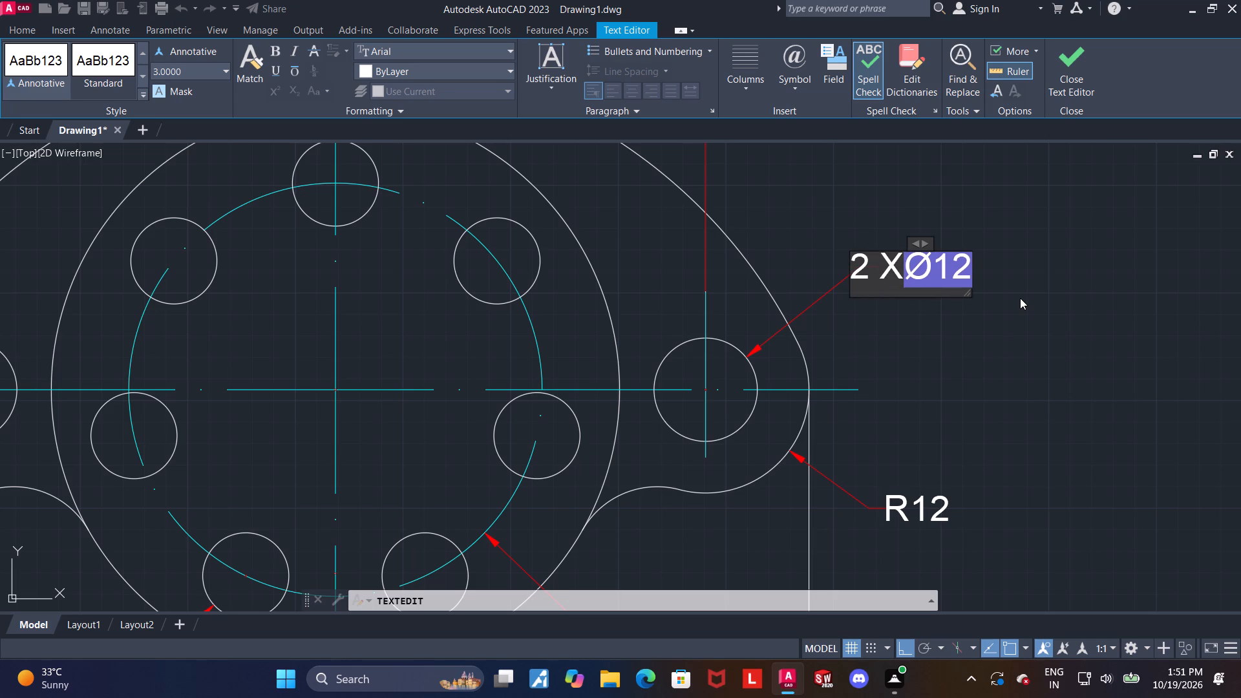
pyautogui.press('space')
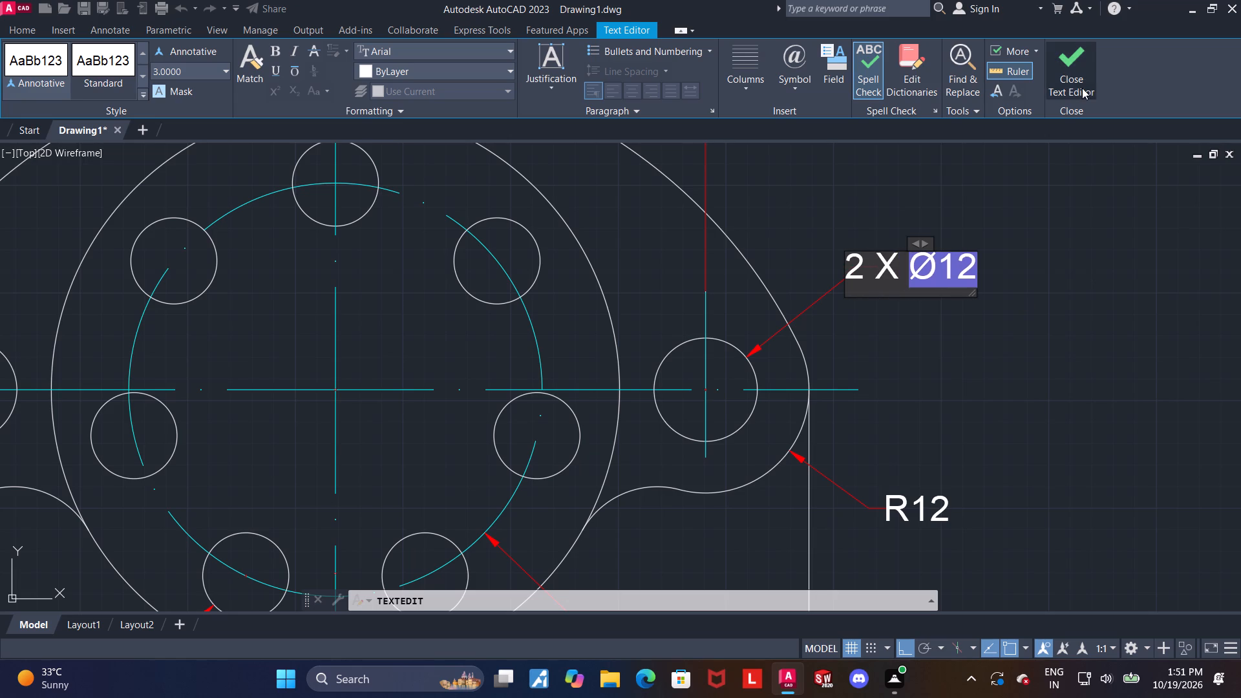
pyautogui.click(1089, 72)
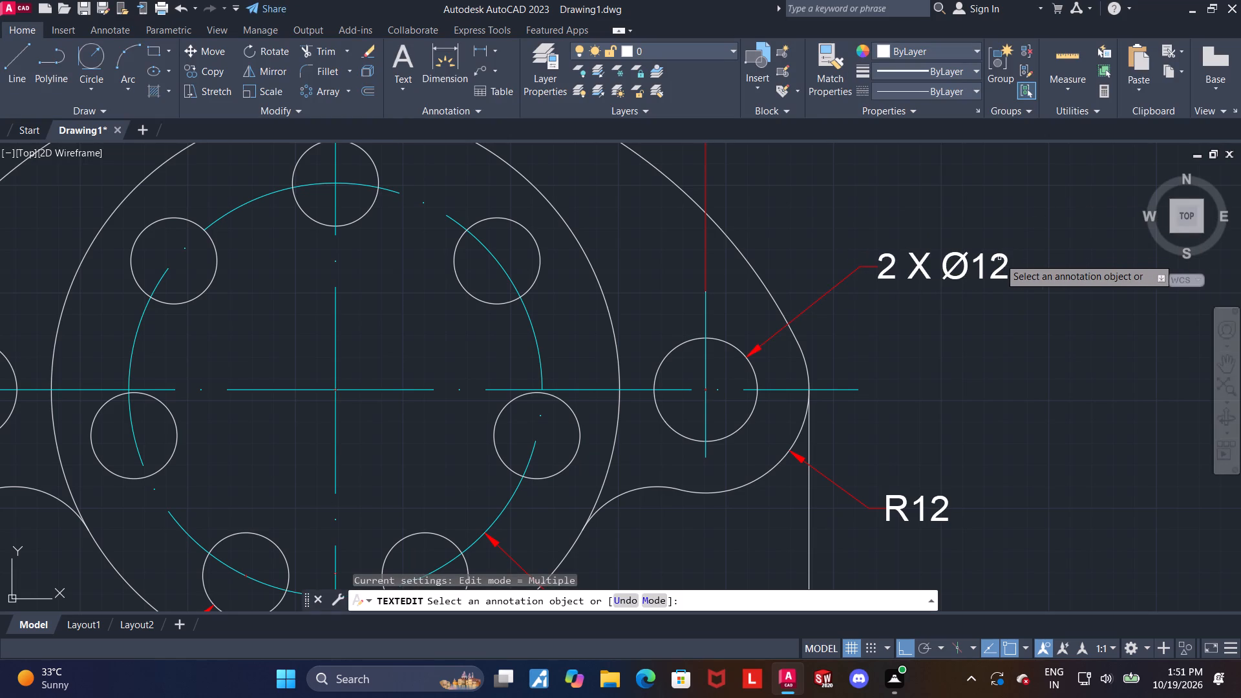
# Add a diameter dimension to the large circle around the seven-hole pattern, placed above the top arc on its left side.
pyautogui.moveTo(523, 272); pyautogui.dragTo(646, 386, button='middle')
pyautogui.scroll(-2, 653, 376)
pyautogui.moveTo(628, 316); pyautogui.dragTo(622, 371, button='middle')
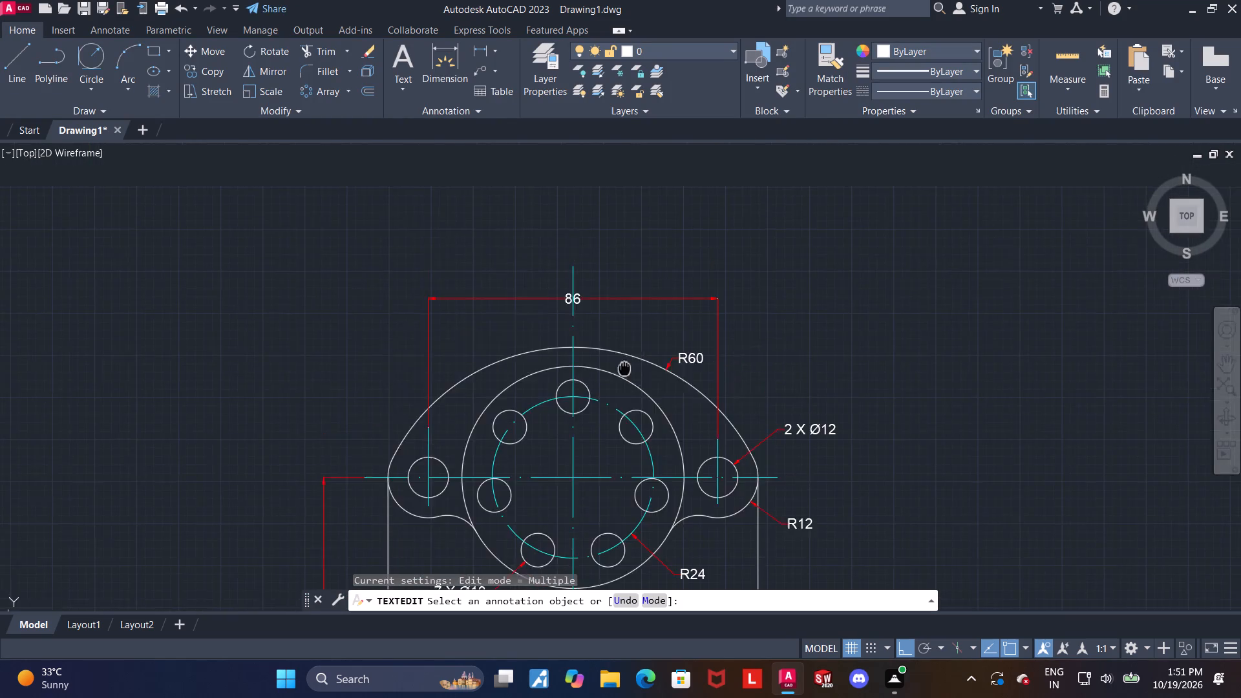
pyautogui.moveTo(622, 371); pyautogui.dragTo(622, 374, button='middle')
pyautogui.scroll(2, 611, 364)
pyautogui.click(440, 56)
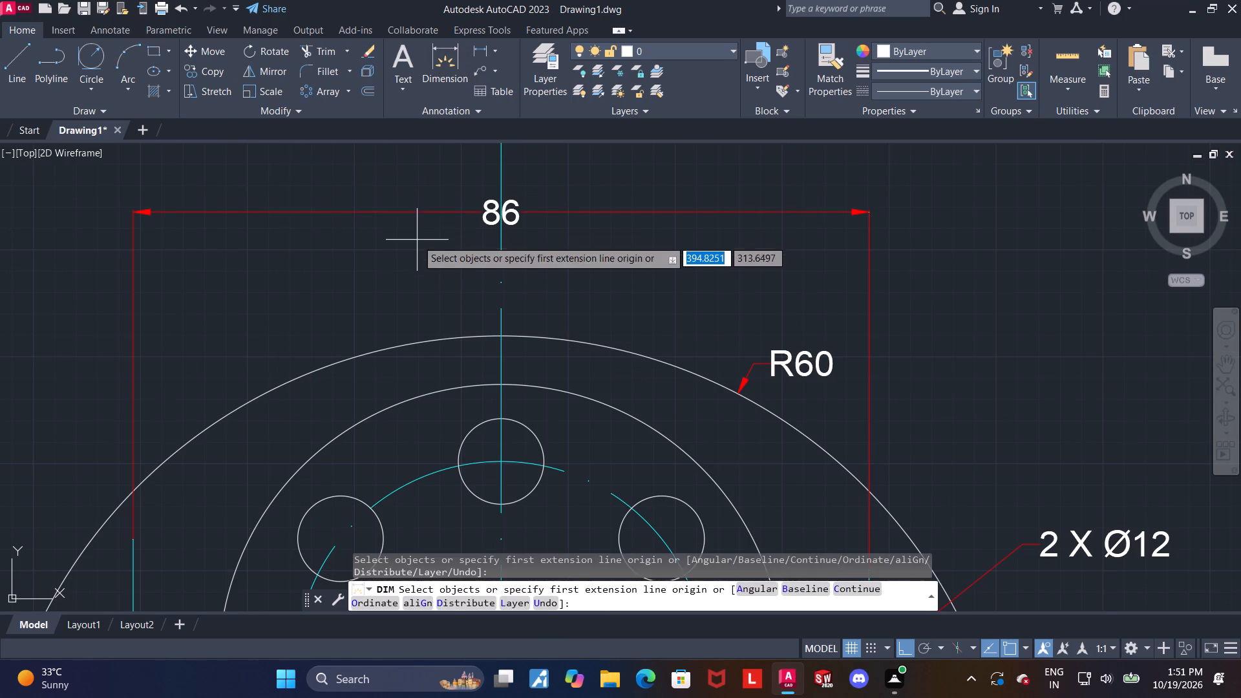
pyautogui.scroll(1, 416, 241)
pyautogui.click(428, 483)
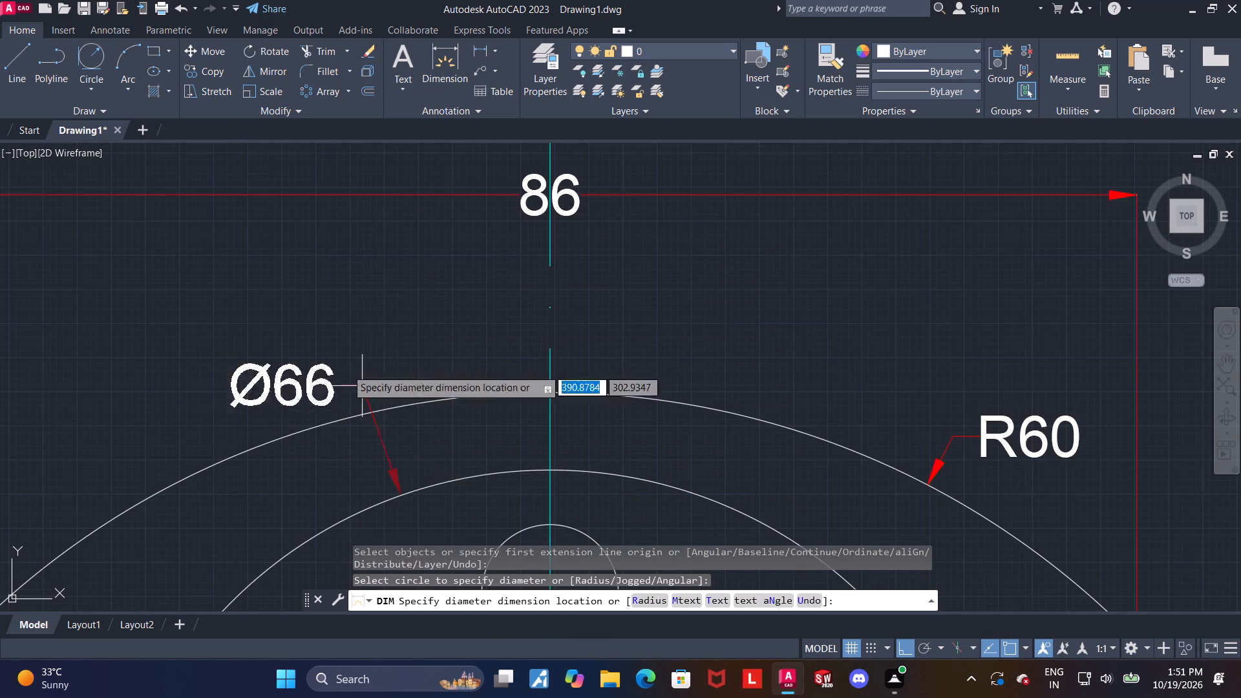
pyautogui.click(326, 331)
# Check the flange's lower half and the area between the hole rows for features still lacking a dimension.
pyautogui.scroll(-2, 337, 320)
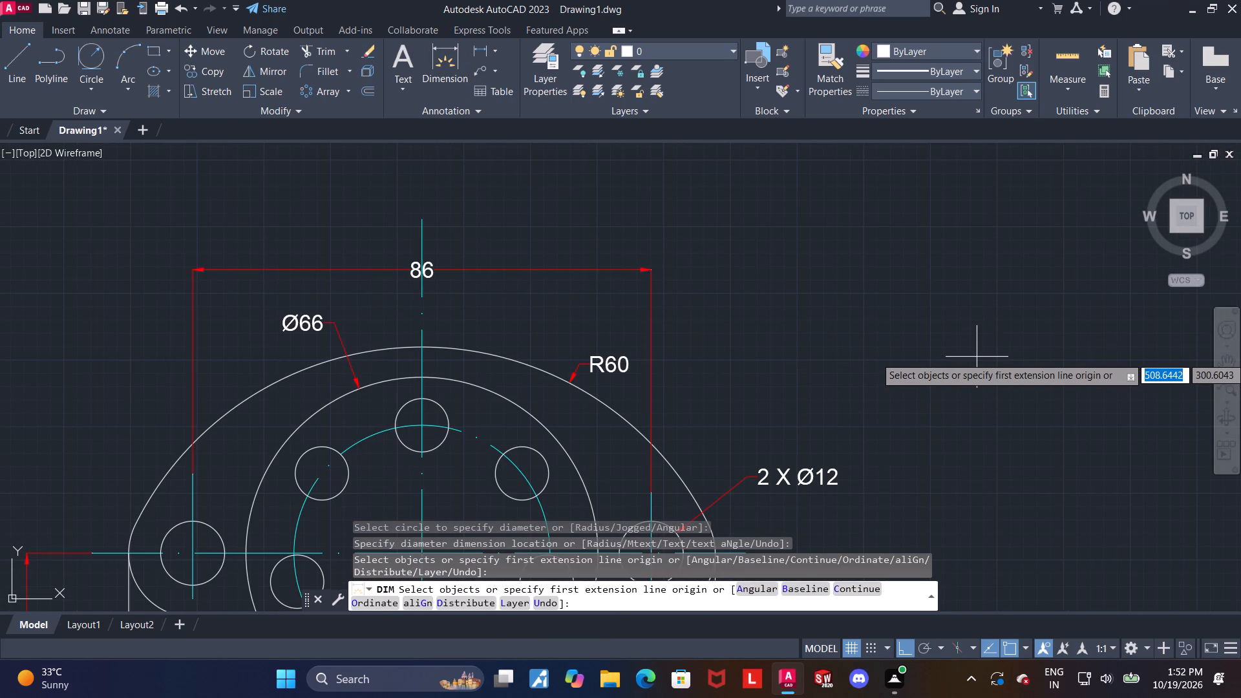
pyautogui.scroll(-1, 957, 355)
pyautogui.moveTo(885, 374); pyautogui.dragTo(864, 300, button='middle')
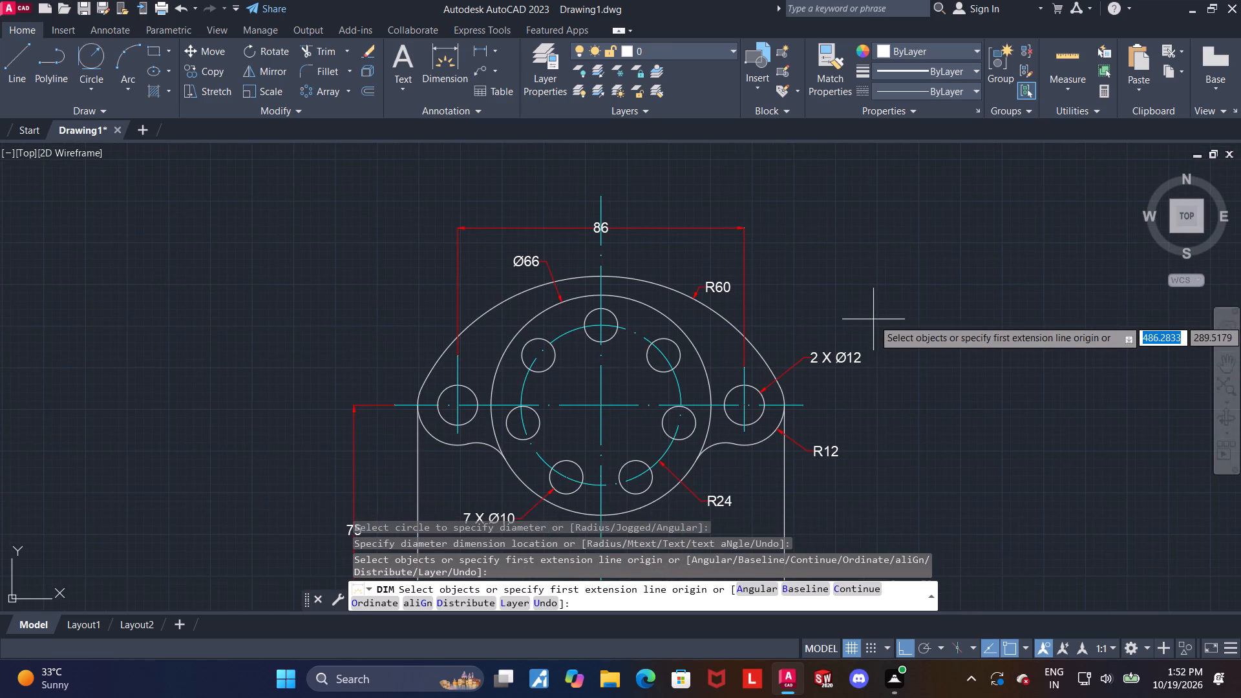
pyautogui.moveTo(856, 380); pyautogui.dragTo(854, 276, button='middle')
pyautogui.scroll(-1, 860, 344)
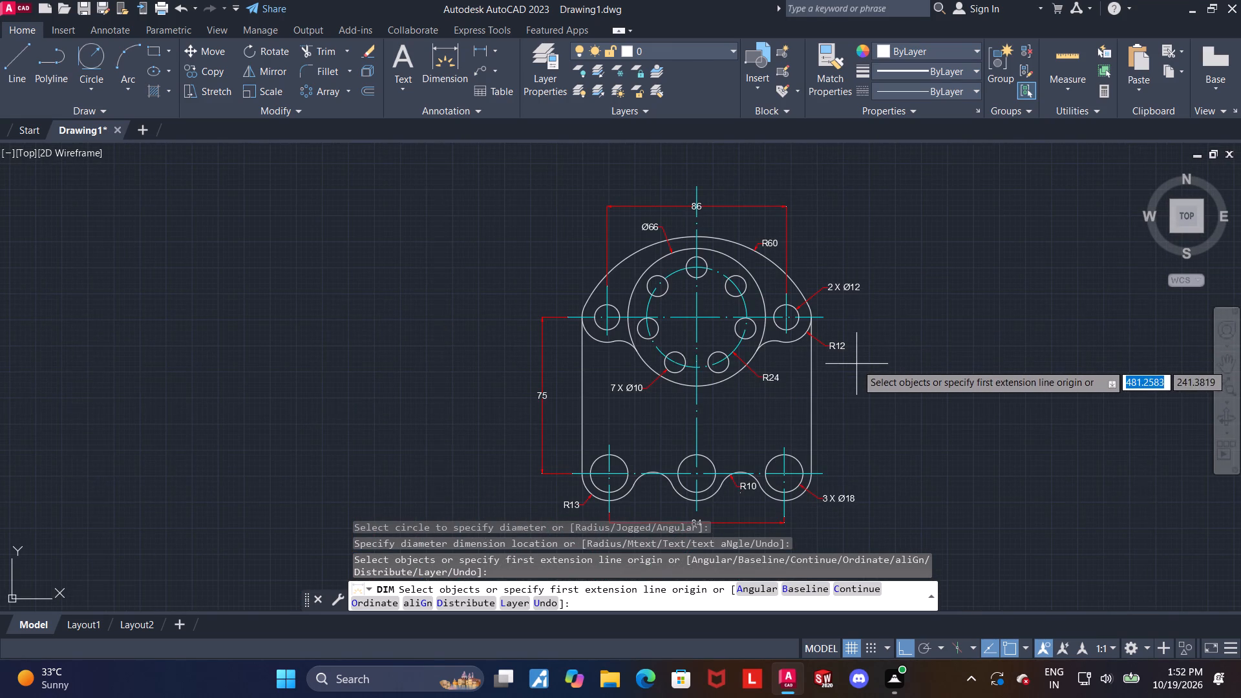
pyautogui.moveTo(855, 359); pyautogui.dragTo(825, 331, button='middle')
pyautogui.scroll(1, 800, 365)
pyautogui.moveTo(808, 352); pyautogui.dragTo(795, 255, button='middle')
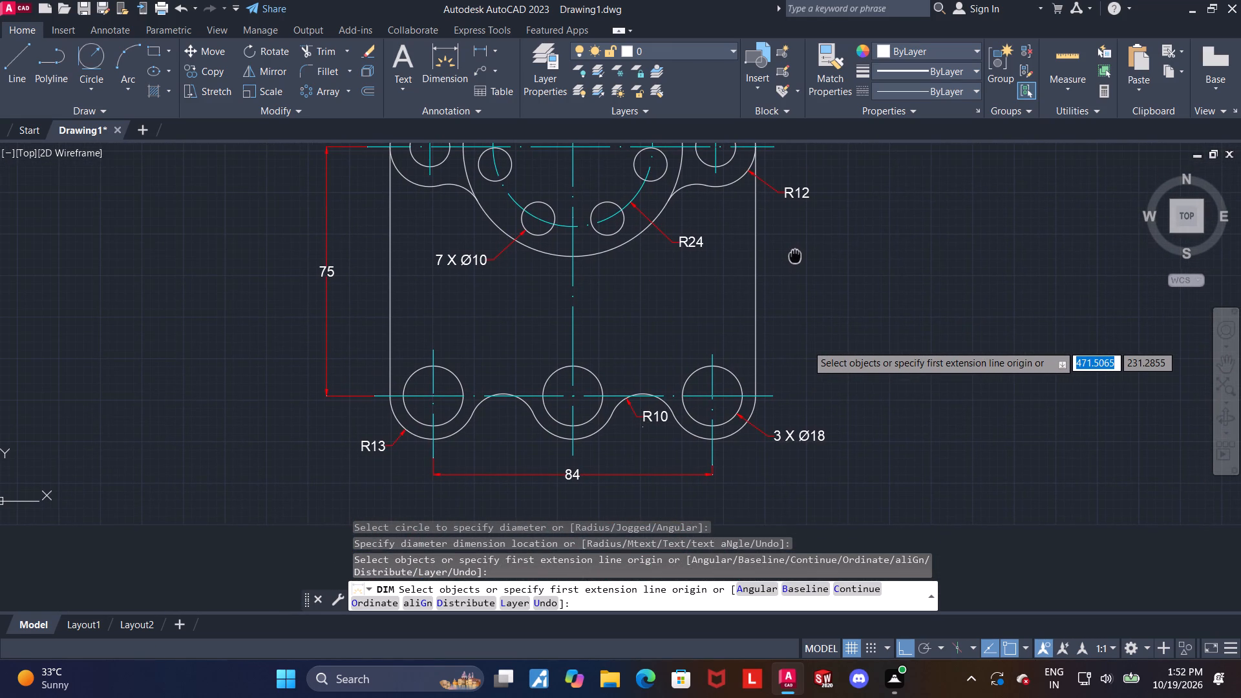
pyautogui.moveTo(795, 255); pyautogui.dragTo(792, 251, button='middle')
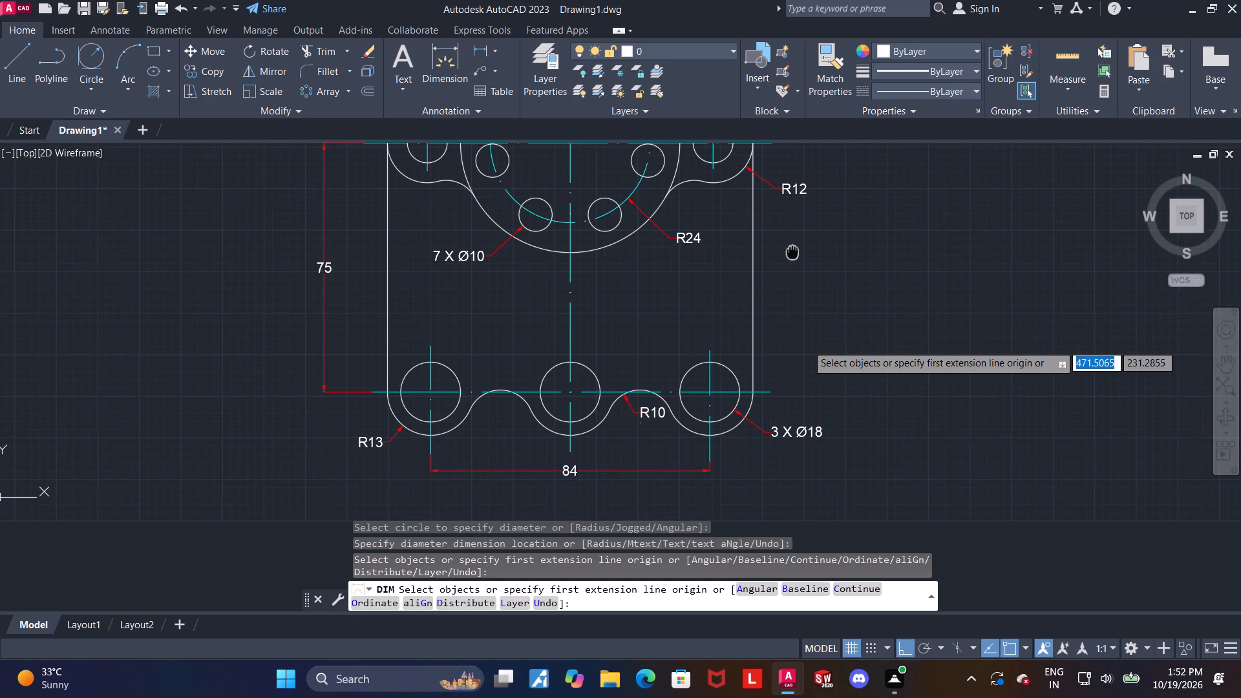
pyautogui.moveTo(792, 251); pyautogui.dragTo(782, 274, button='middle')
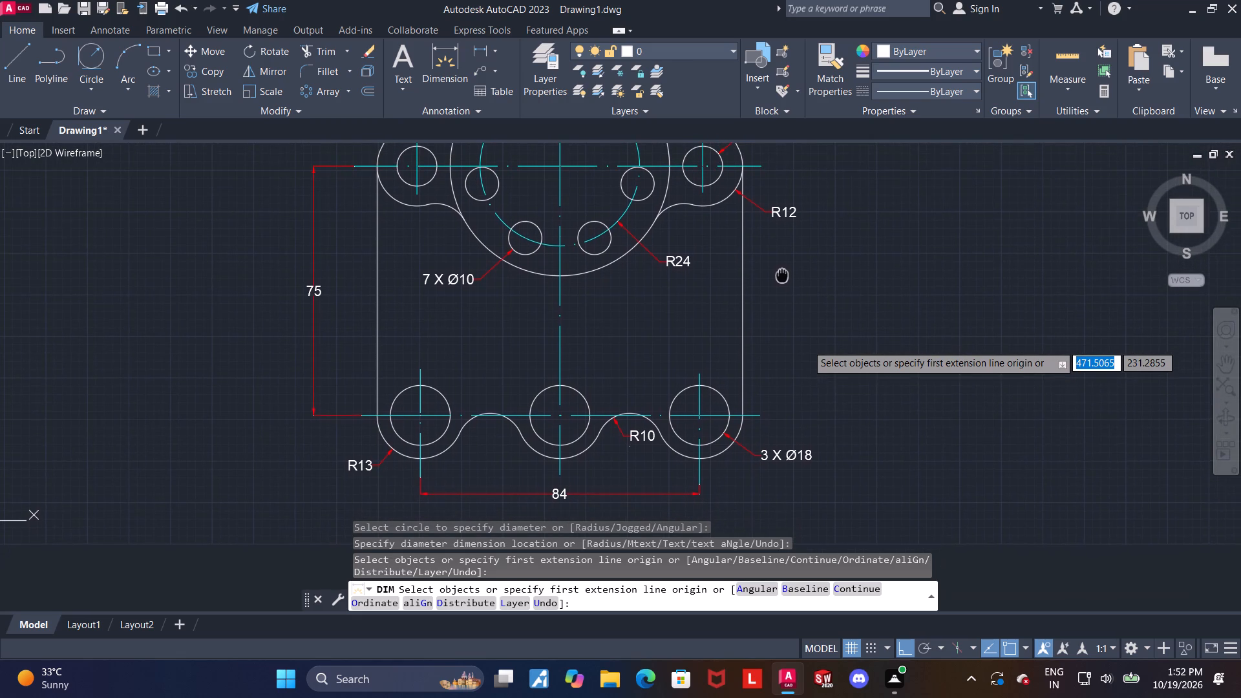
pyautogui.moveTo(782, 274); pyautogui.dragTo(788, 309, button='middle')
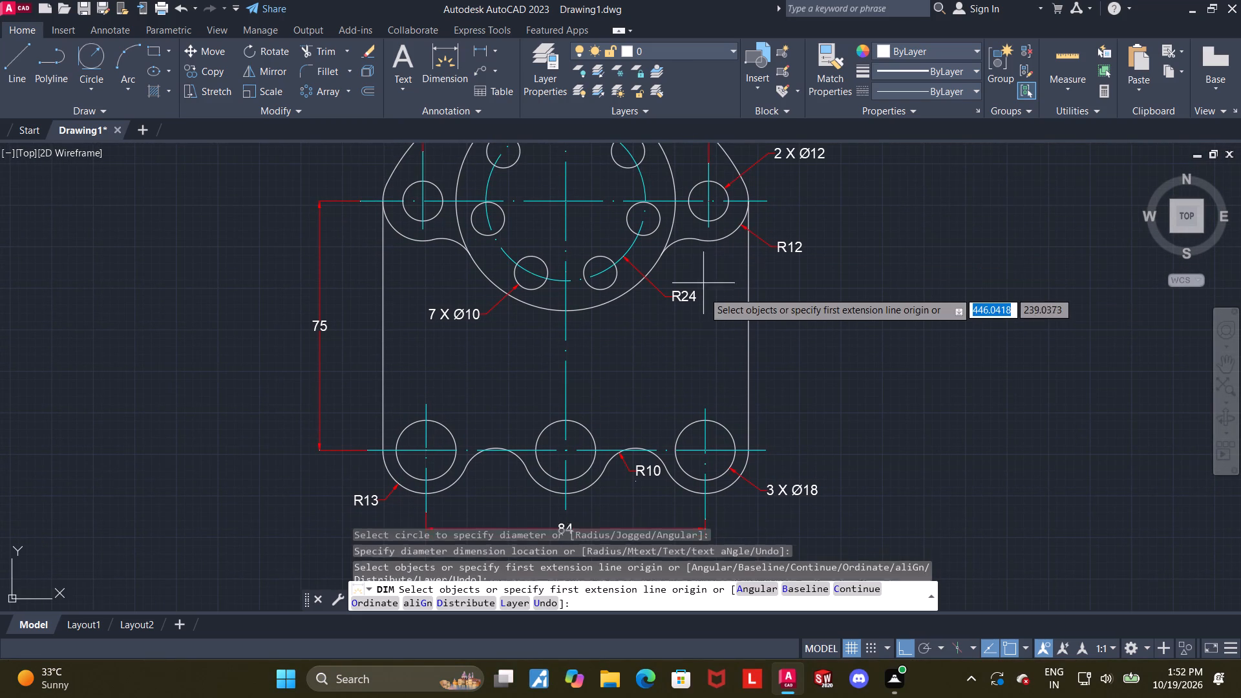
pyautogui.moveTo(706, 300); pyautogui.dragTo(706, 348, button='middle')
pyautogui.scroll(1, 485, 367)
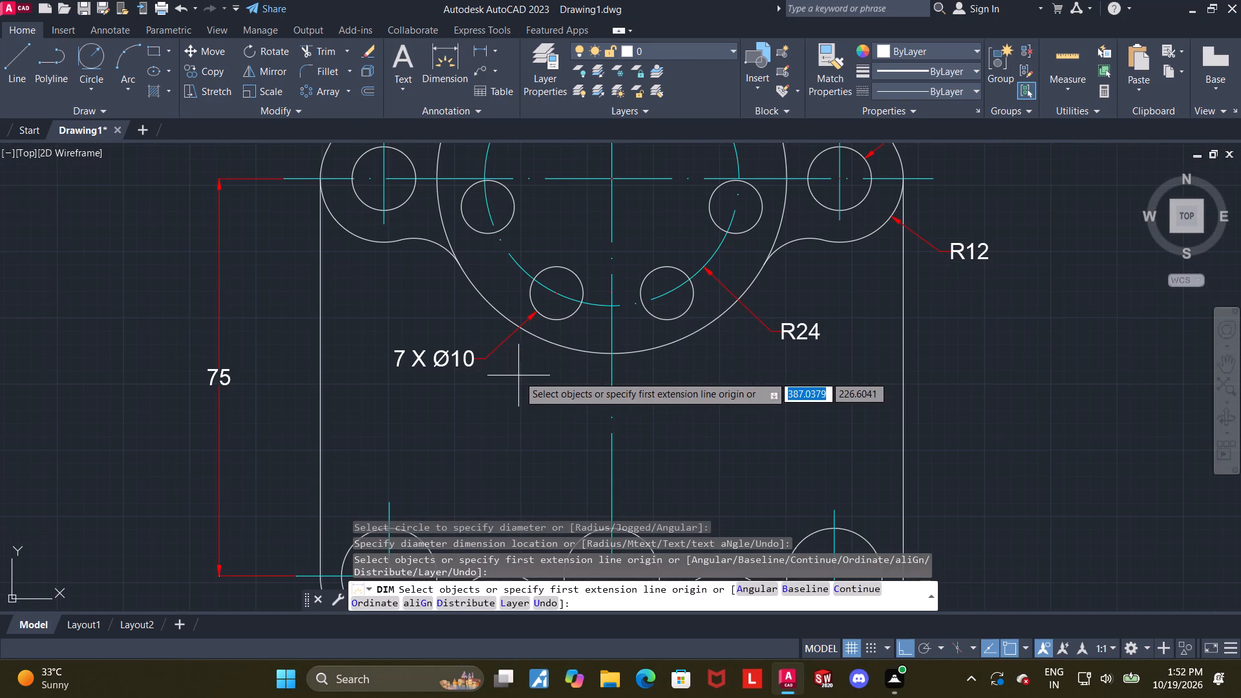
pyautogui.press('Escape')
# Review the dimensions and centre lines around the upper lobes, the hole pattern and the whole flange for completeness.
pyautogui.moveTo(1070, 386); pyautogui.dragTo(1068, 388, button='middle')
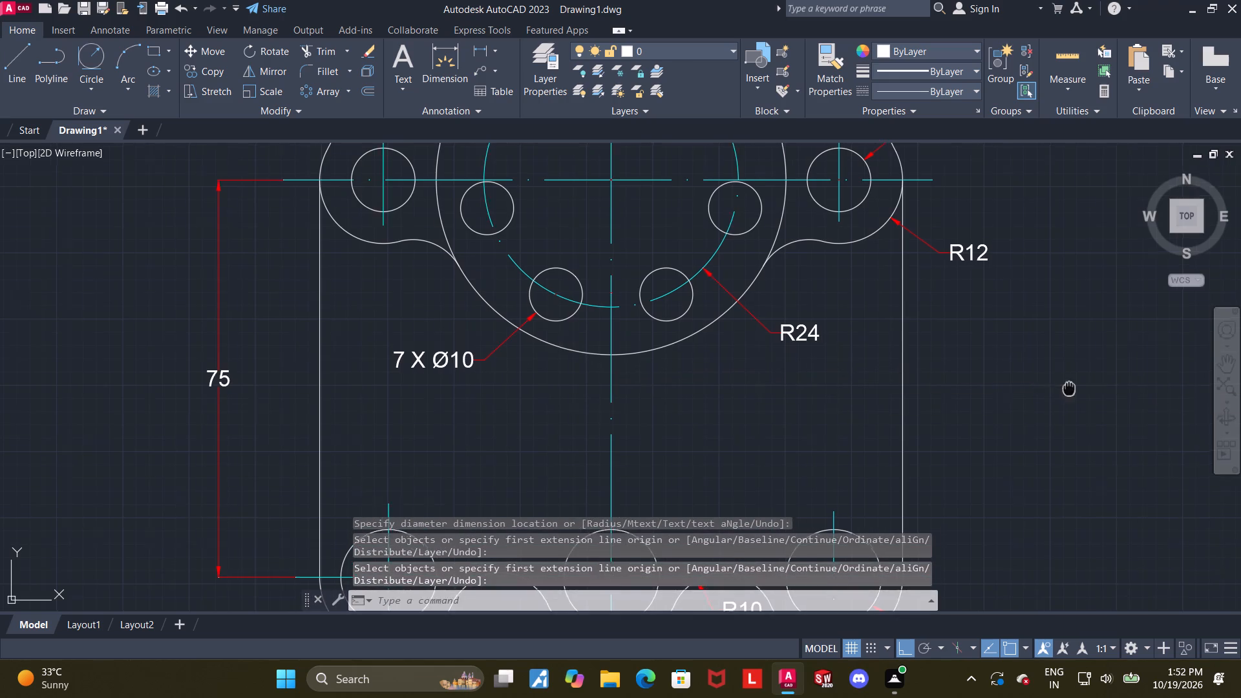
pyautogui.moveTo(1068, 388); pyautogui.dragTo(1032, 430, button='middle')
pyautogui.moveTo(1021, 428); pyautogui.dragTo(1015, 471, button='middle')
pyautogui.scroll(-1, 990, 438)
pyautogui.moveTo(988, 434); pyautogui.dragTo(963, 492, button='middle')
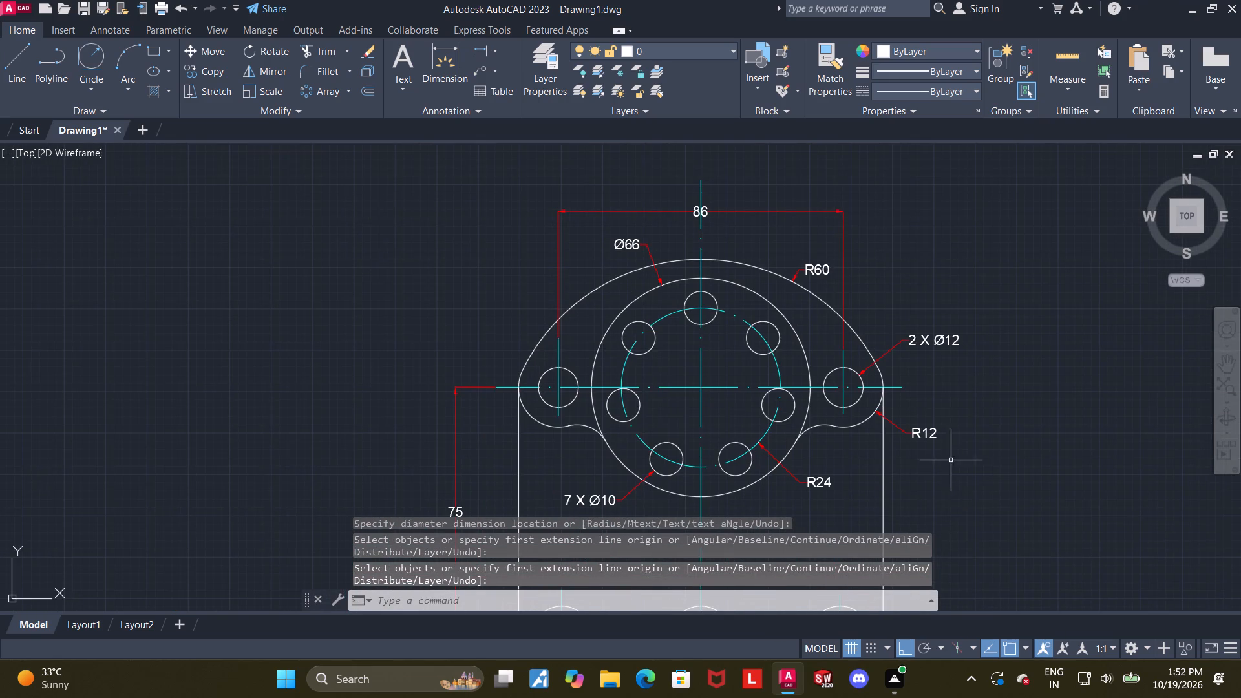
pyautogui.scroll(1, 948, 440)
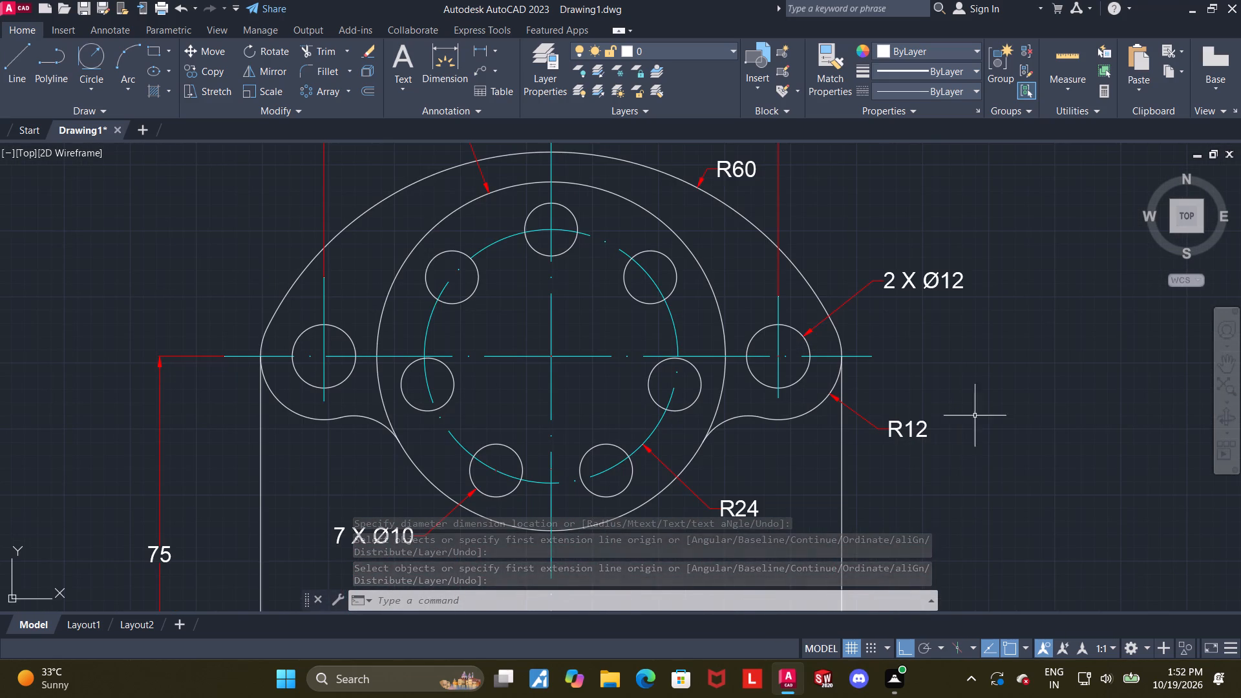
pyautogui.moveTo(982, 397); pyautogui.dragTo(979, 412, button='middle')
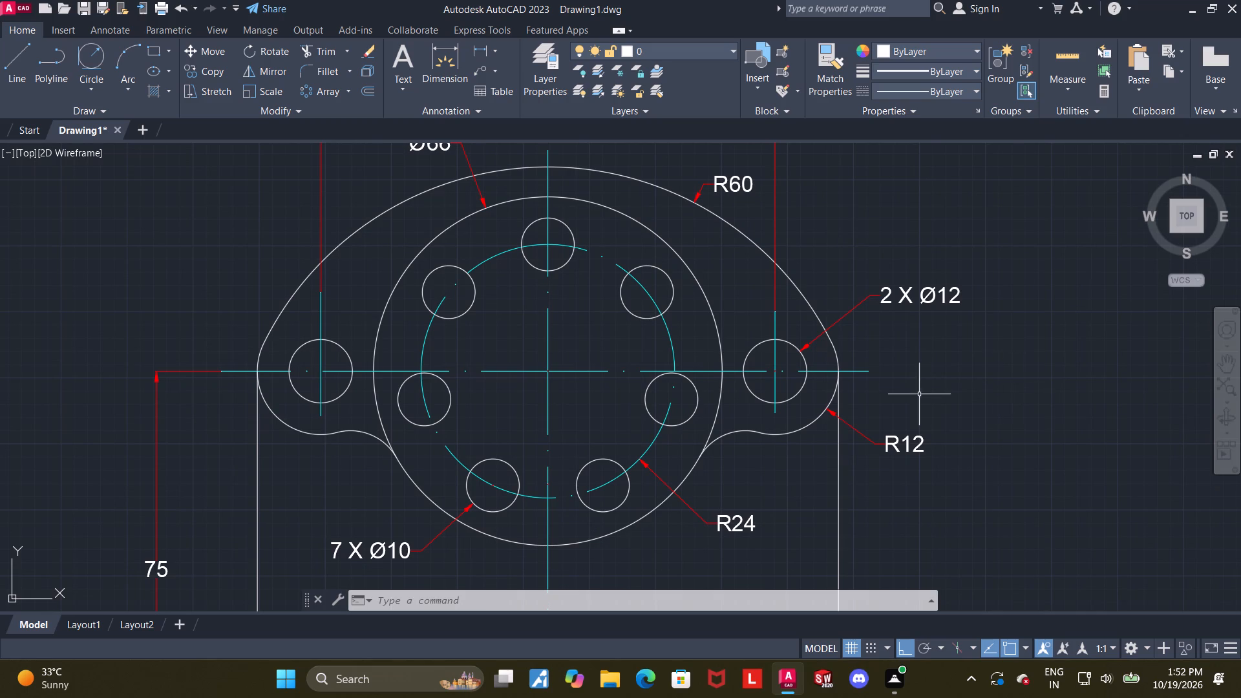
pyautogui.scroll(1, 899, 281)
pyautogui.scroll(-2, 934, 329)
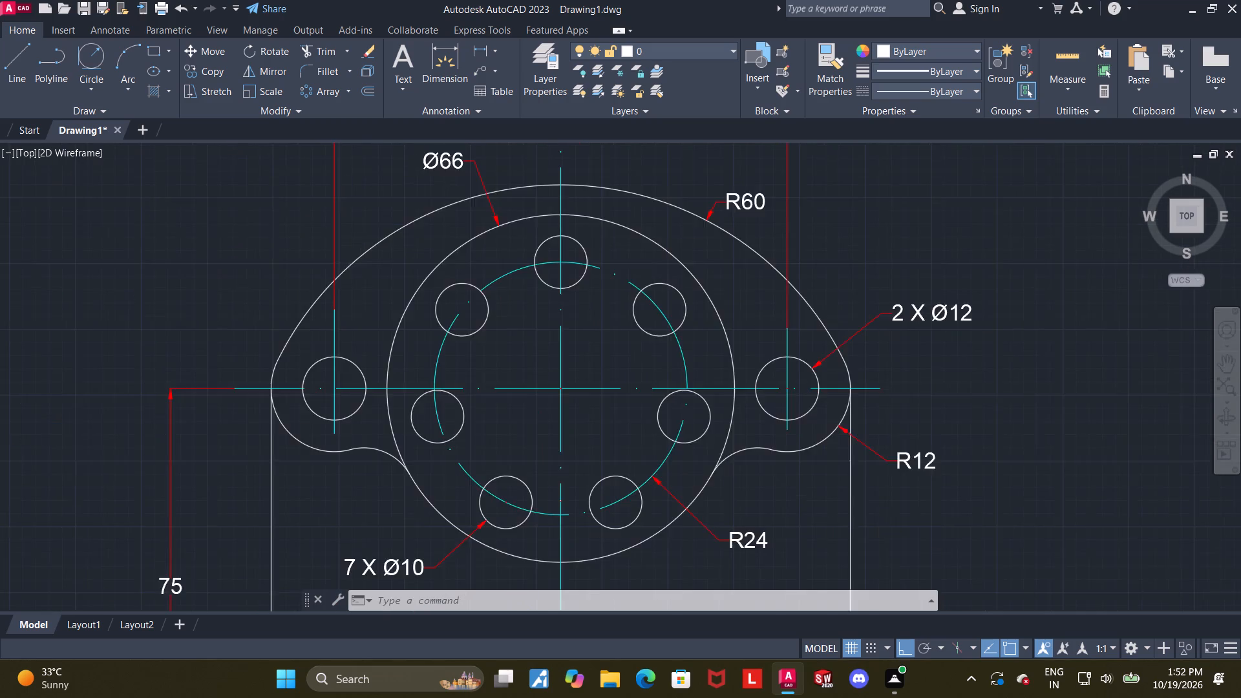
pyautogui.moveTo(934, 348); pyautogui.dragTo(934, 372, button='middle')
pyautogui.scroll(1, 975, 330)
pyautogui.moveTo(881, 386); pyautogui.dragTo(878, 410, button='middle')
pyautogui.scroll(1, 895, 401)
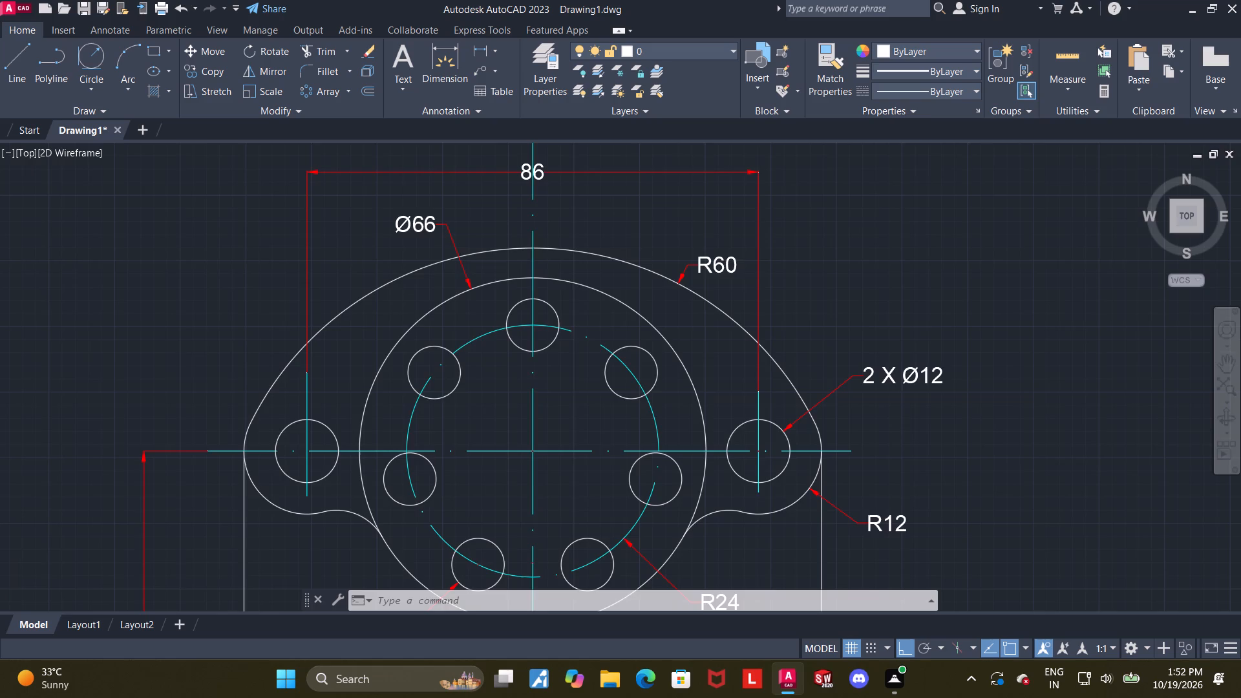
pyautogui.scroll(1, 895, 401)
pyautogui.scroll(-1, 895, 397)
pyautogui.moveTo(895, 400); pyautogui.dragTo(895, 421, button='middle')
pyautogui.moveTo(778, 273); pyautogui.dragTo(789, 324, button='middle')
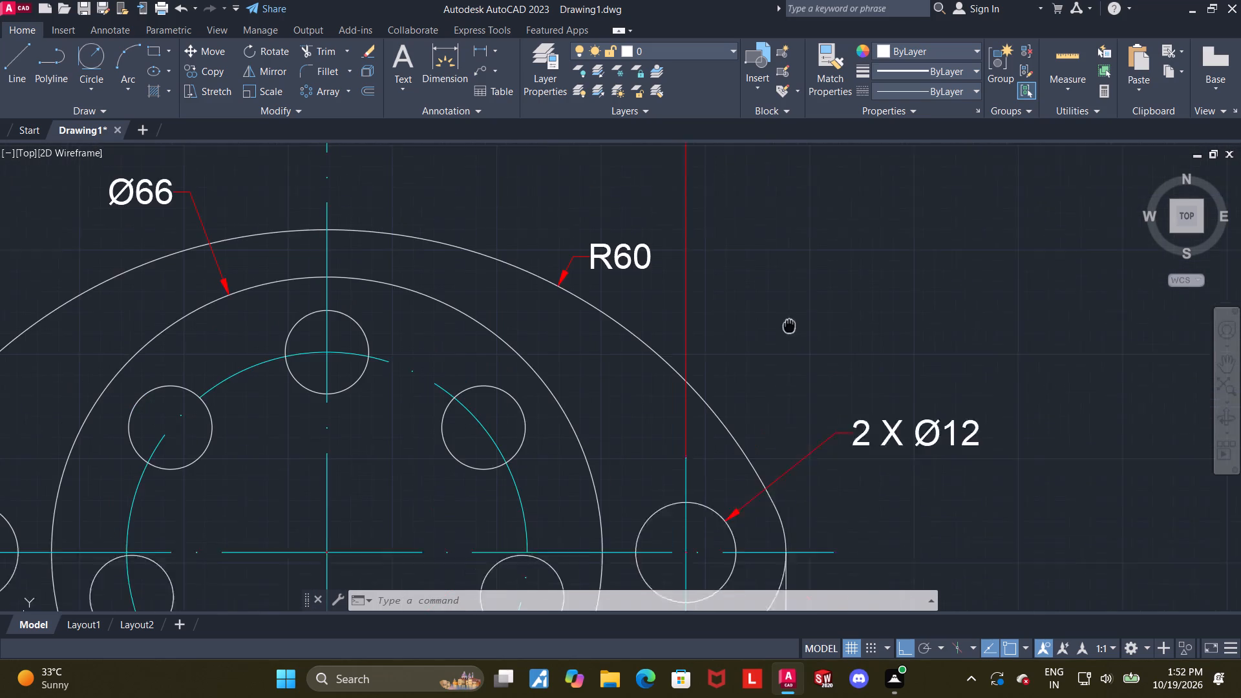
pyautogui.moveTo(789, 324); pyautogui.dragTo(798, 343, button='middle')
pyautogui.scroll(-2, 798, 343)
pyautogui.moveTo(796, 348); pyautogui.dragTo(785, 371, button='middle')
pyautogui.scroll(2, 761, 355)
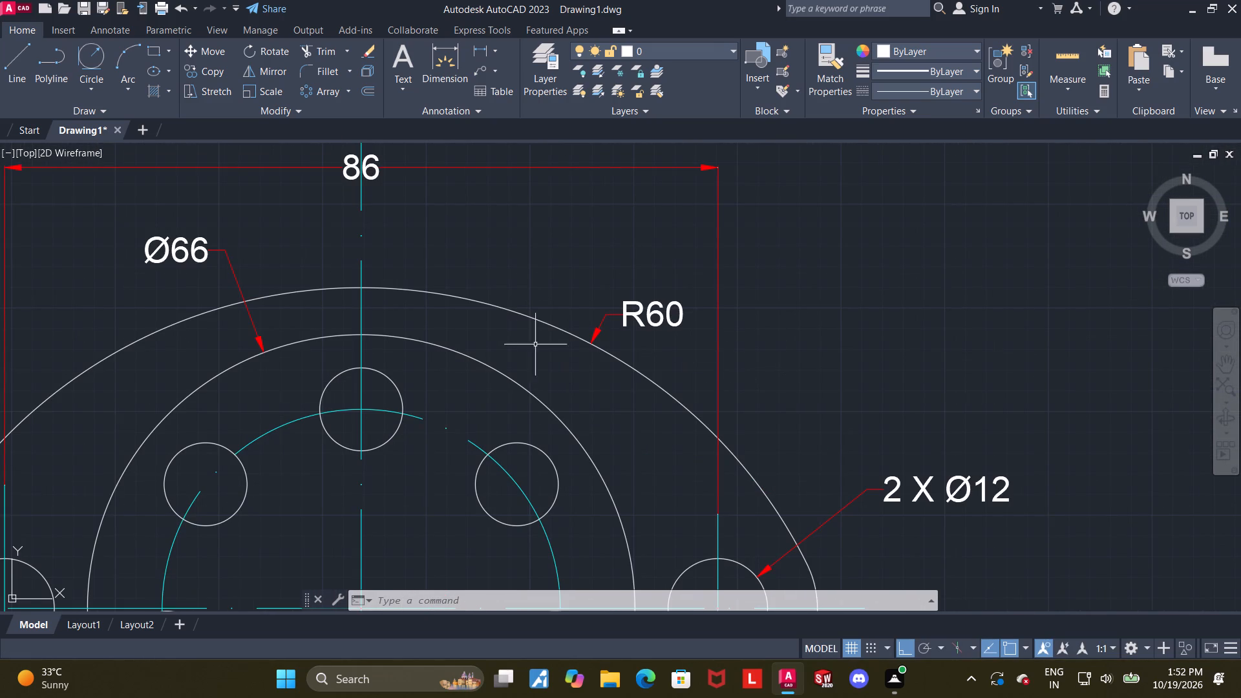
pyautogui.scroll(-1, 600, 361)
pyautogui.moveTo(615, 368); pyautogui.dragTo(640, 355, button='middle')
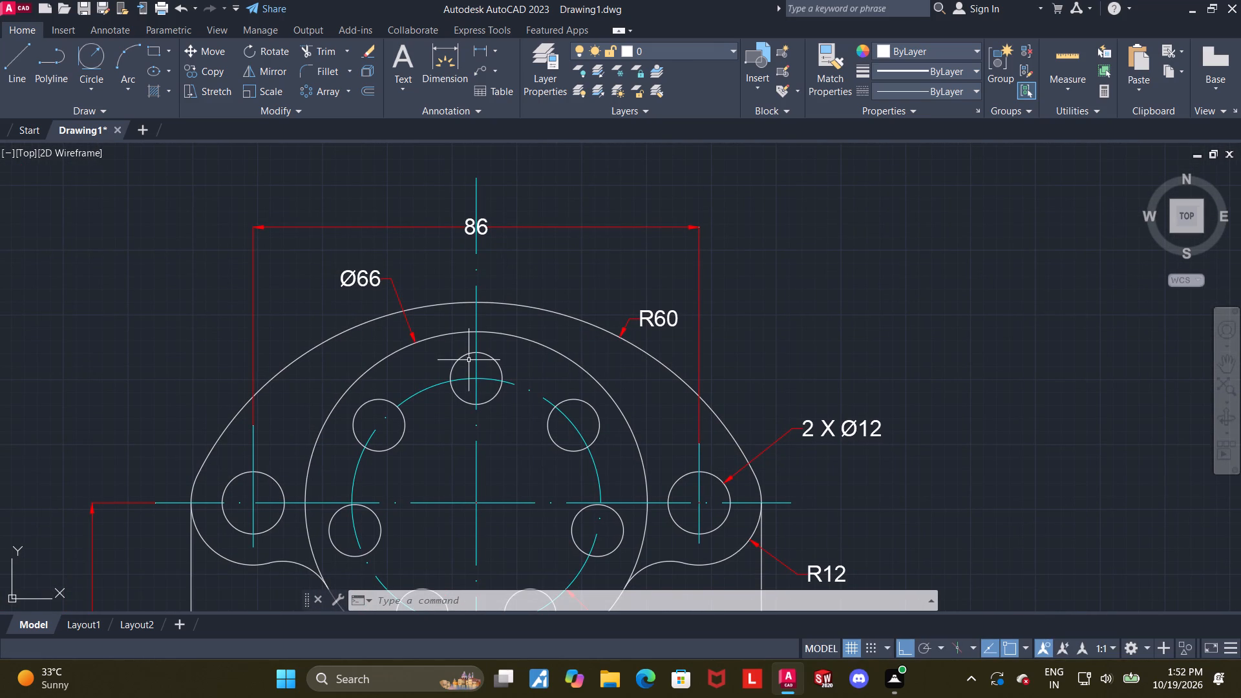
pyautogui.scroll(-1, 621, 345)
pyautogui.moveTo(762, 370); pyautogui.dragTo(762, 313, button='middle')
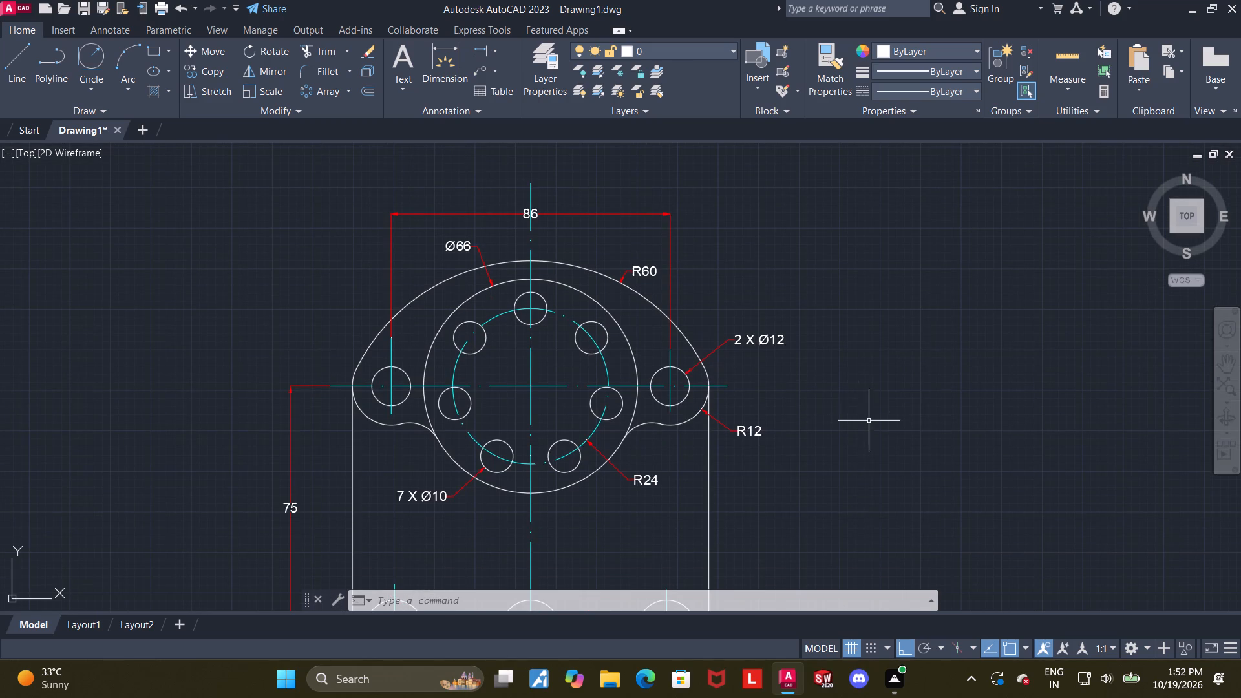
pyautogui.moveTo(843, 414); pyautogui.dragTo(845, 372, button='middle')
pyautogui.scroll(-1, 847, 362)
pyautogui.moveTo(829, 423); pyautogui.dragTo(826, 412, button='middle')
pyautogui.scroll(1, 826, 410)
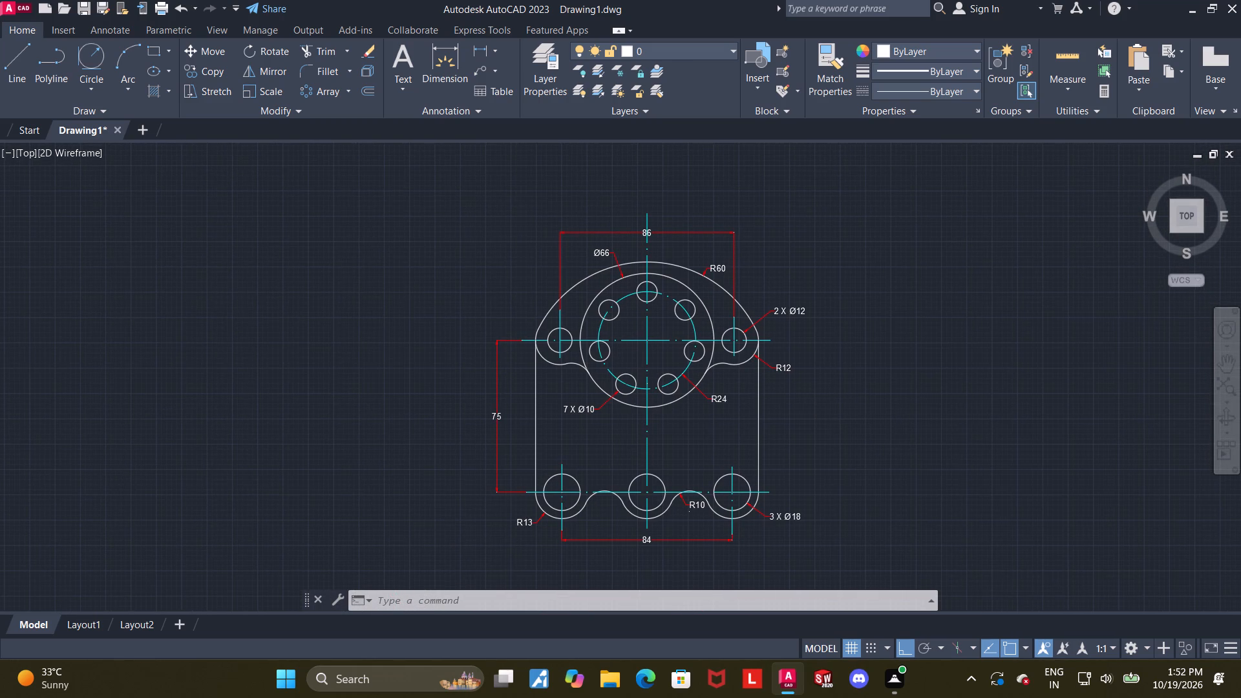
pyautogui.scroll(-1, 826, 410)
pyautogui.moveTo(834, 457); pyautogui.dragTo(834, 429, button='middle')
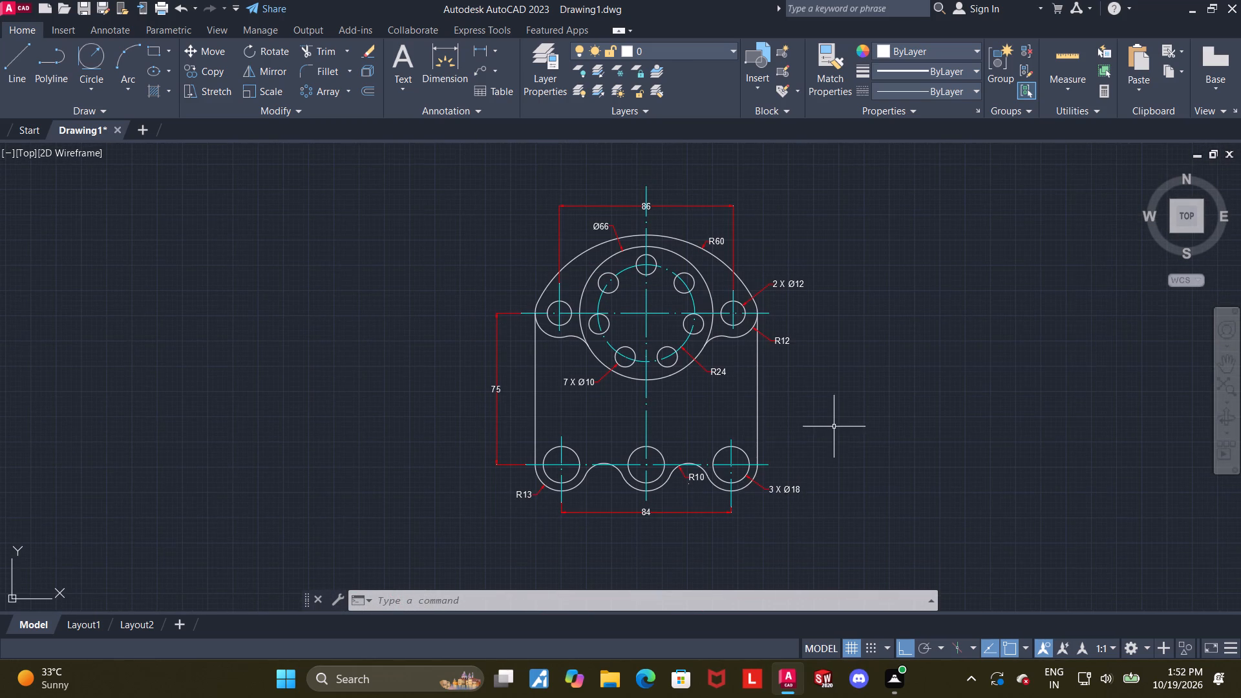
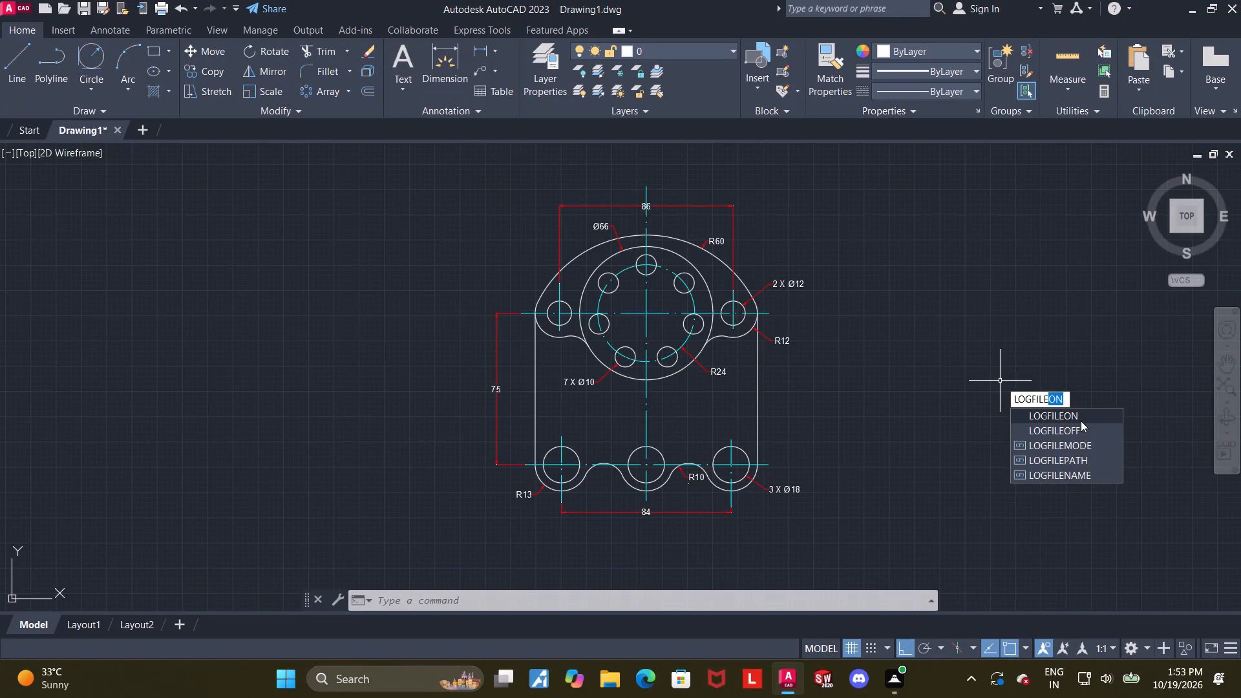
# Turn off the command log file with LOGFILEOFF.
pyautogui.click(1081, 426)
# Save the drawing as "flanged base adapter" in the Downloads folder, in AutoCAD 2018 DWG format.
pyautogui.hotkey('ctrl', 's')
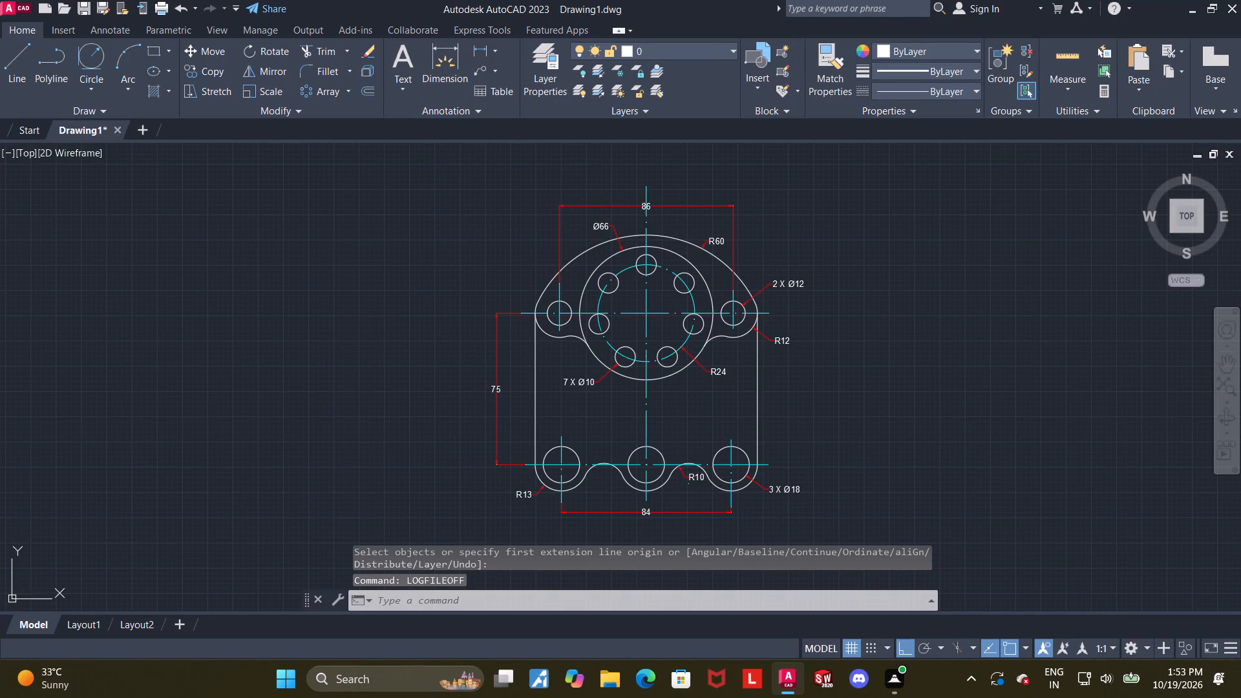
pyautogui.write('flanged base adapter')
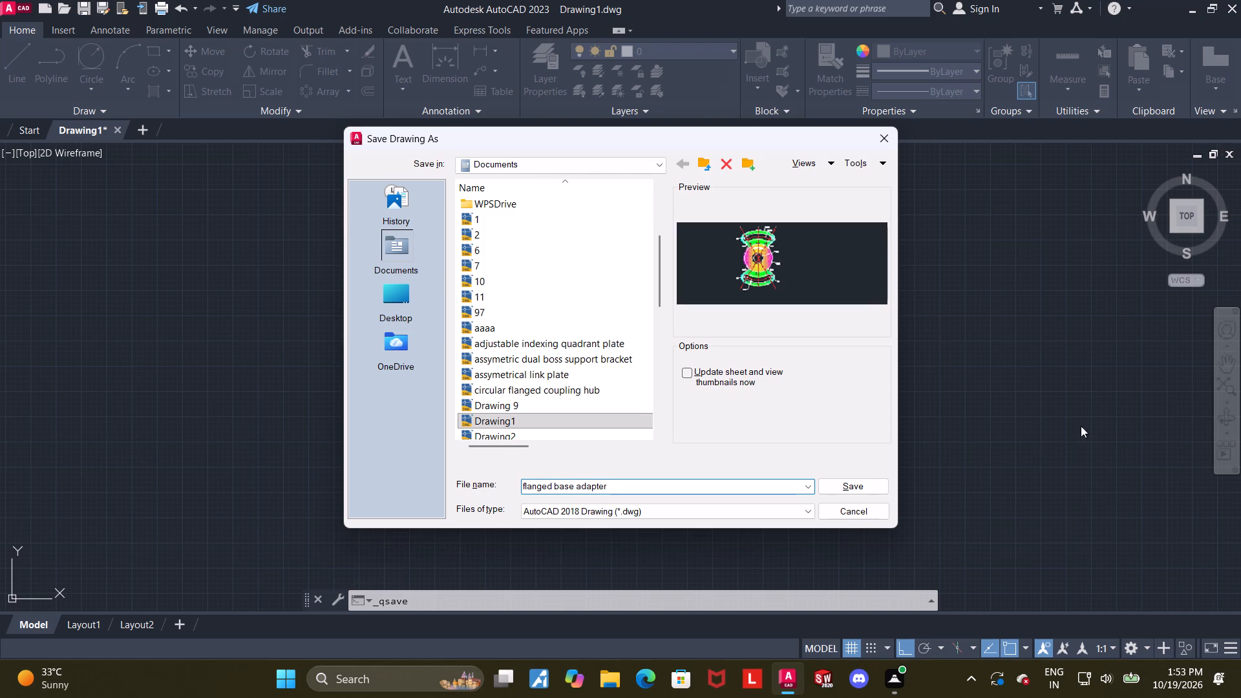
pyautogui.doubleClick(376, 309)
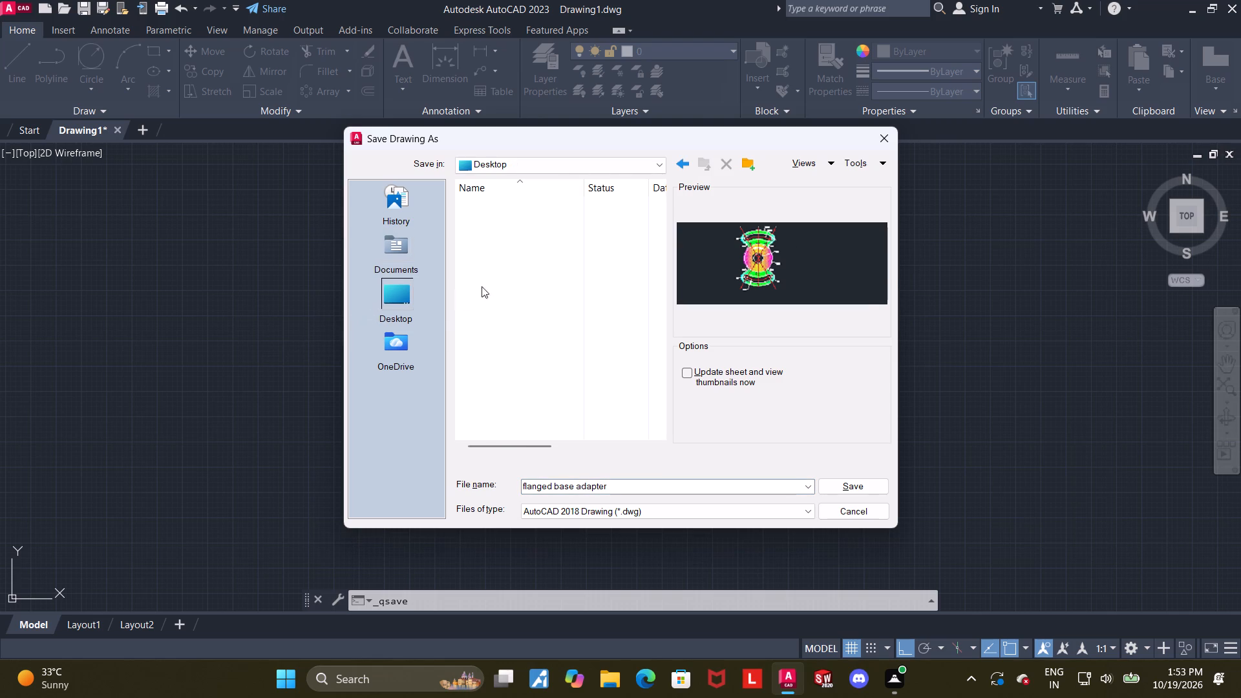
pyautogui.doubleClick(496, 292)
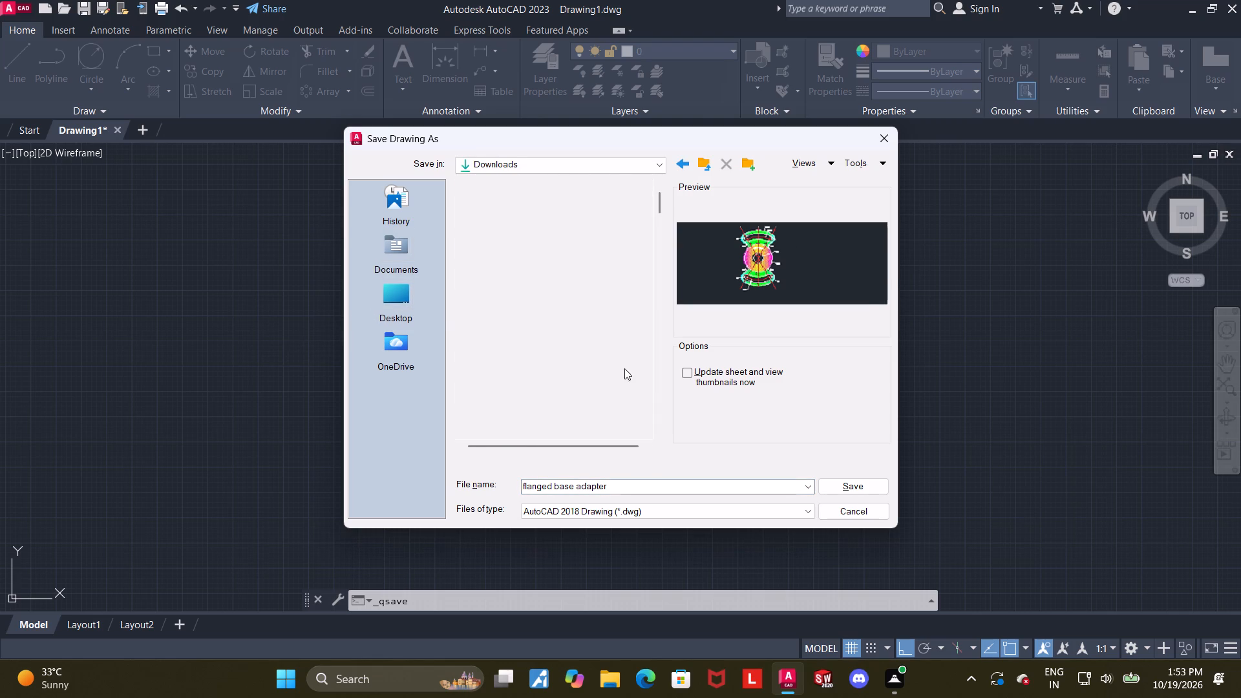
pyautogui.click(851, 489)
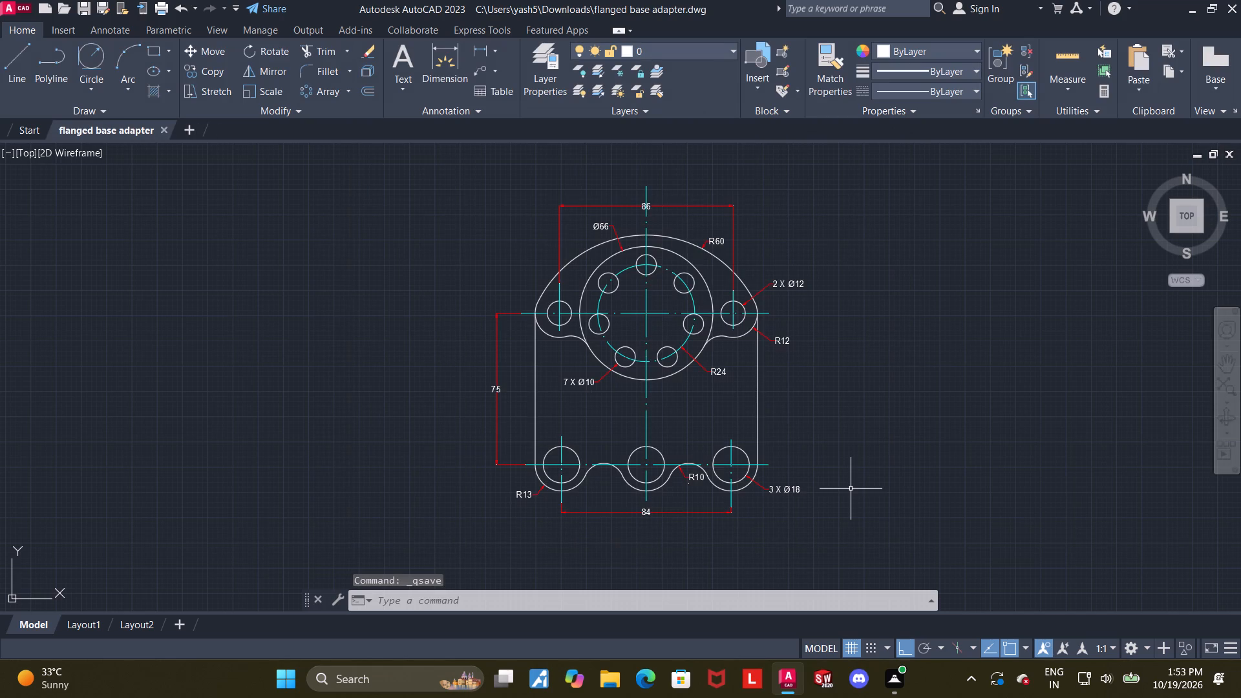
# Start a plot of the model with the DWG To PDF.pc3 plotter and ISO expand A4 (297.00 x 210.00 MM) paper.
pyautogui.write('plot')
pyautogui.press('Return')
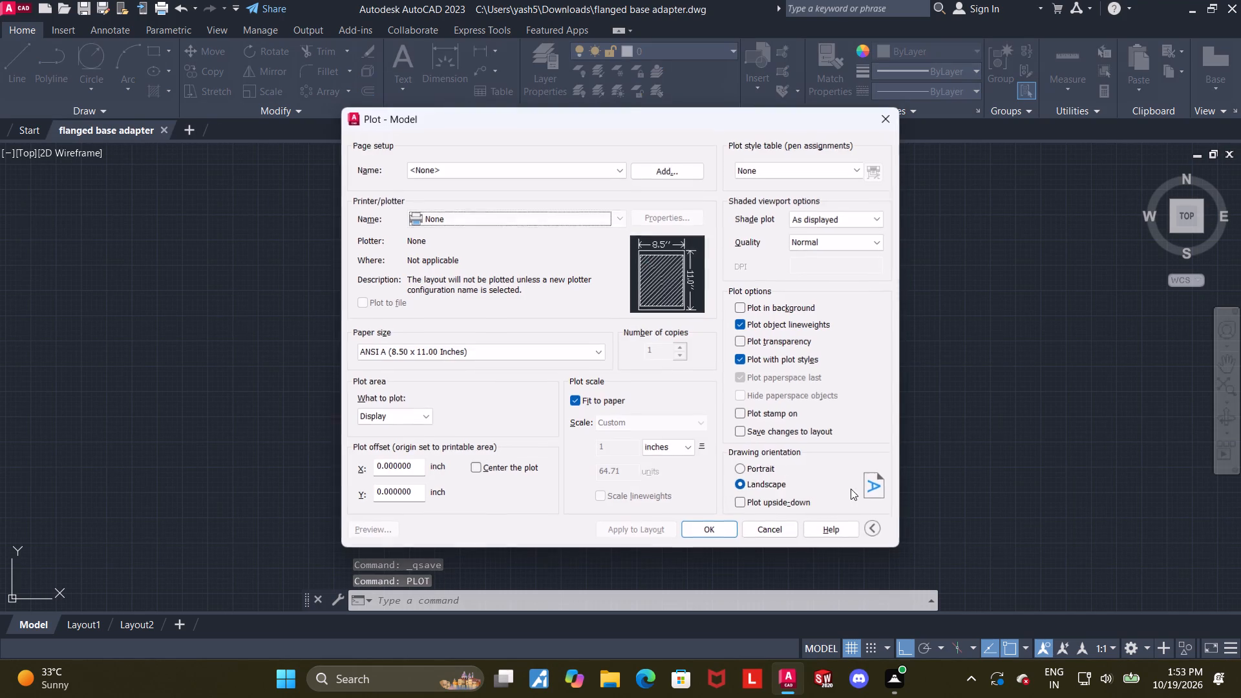
pyautogui.click(429, 218)
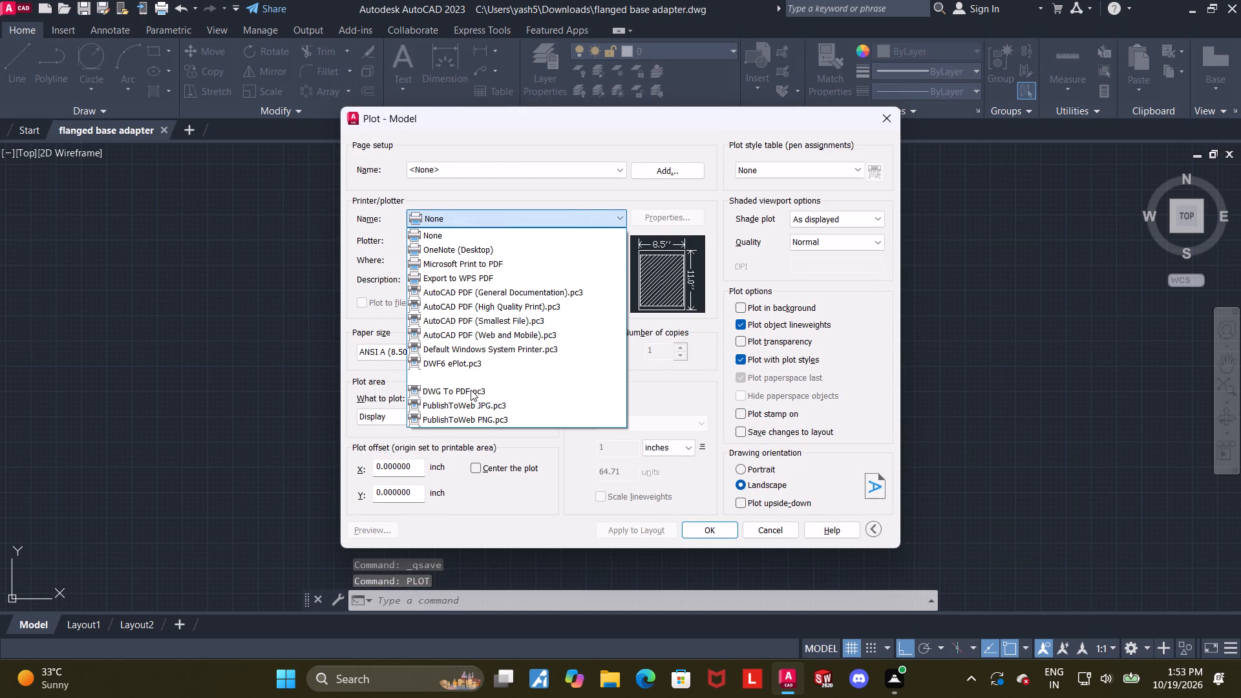
pyautogui.click(471, 390)
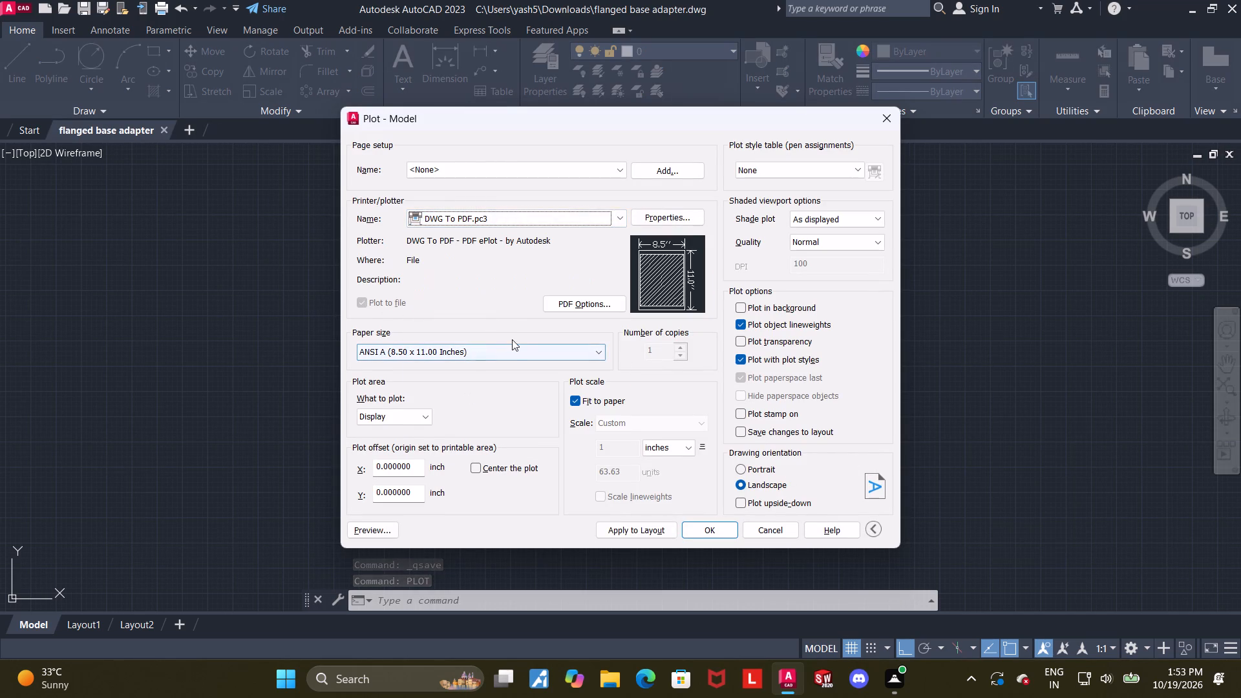
pyautogui.click(513, 344)
pyautogui.scroll(-14, 449, 531)
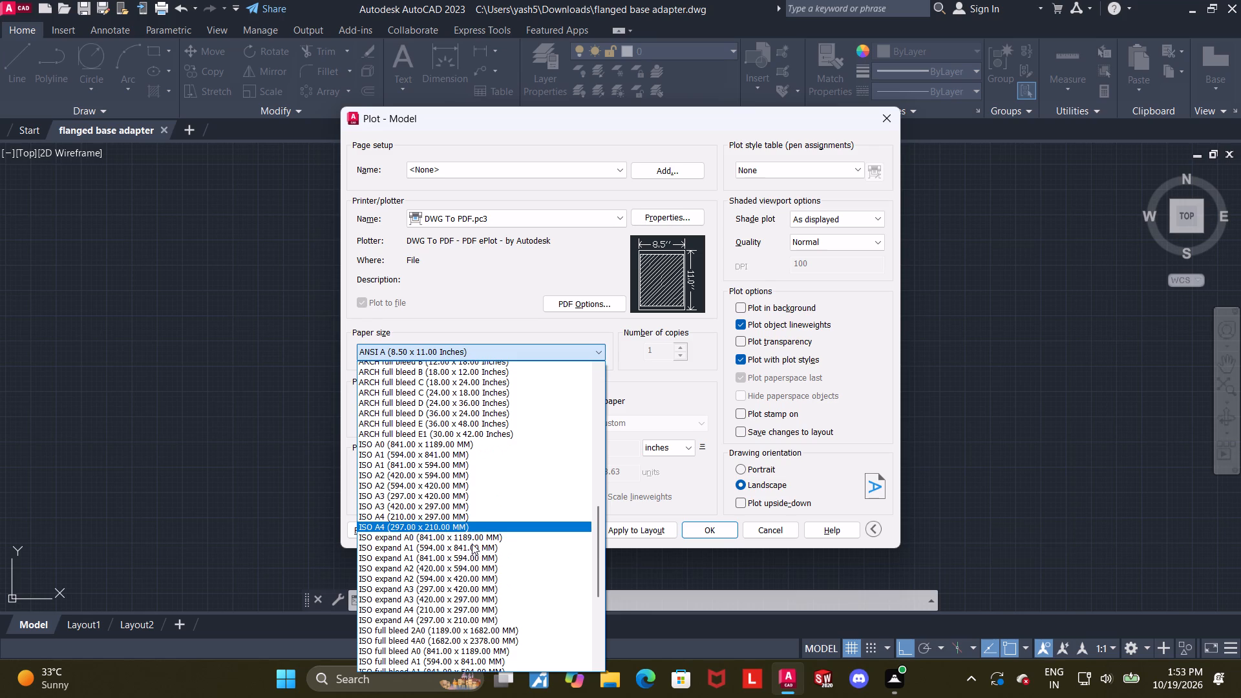
pyautogui.click(438, 614)
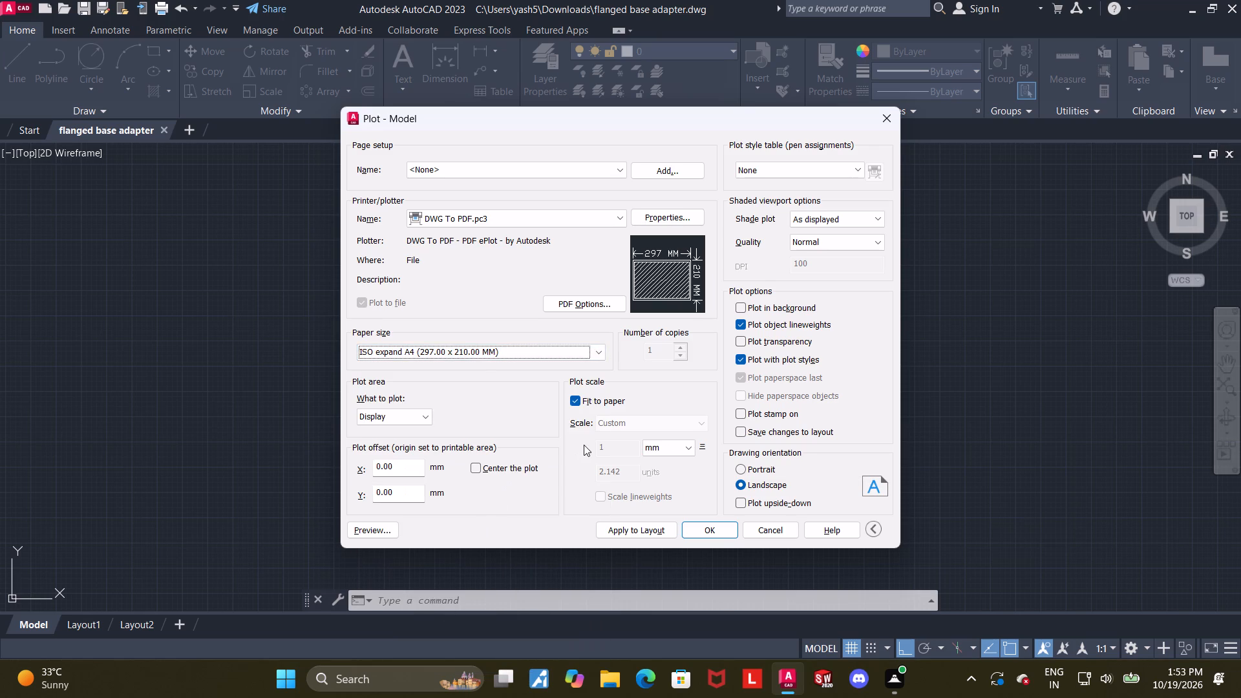
# Center the plot and set its area to a window enclosing the whole flange with all its dimensions.
pyautogui.click(474, 468)
pyautogui.click(376, 422)
pyautogui.click(387, 461)
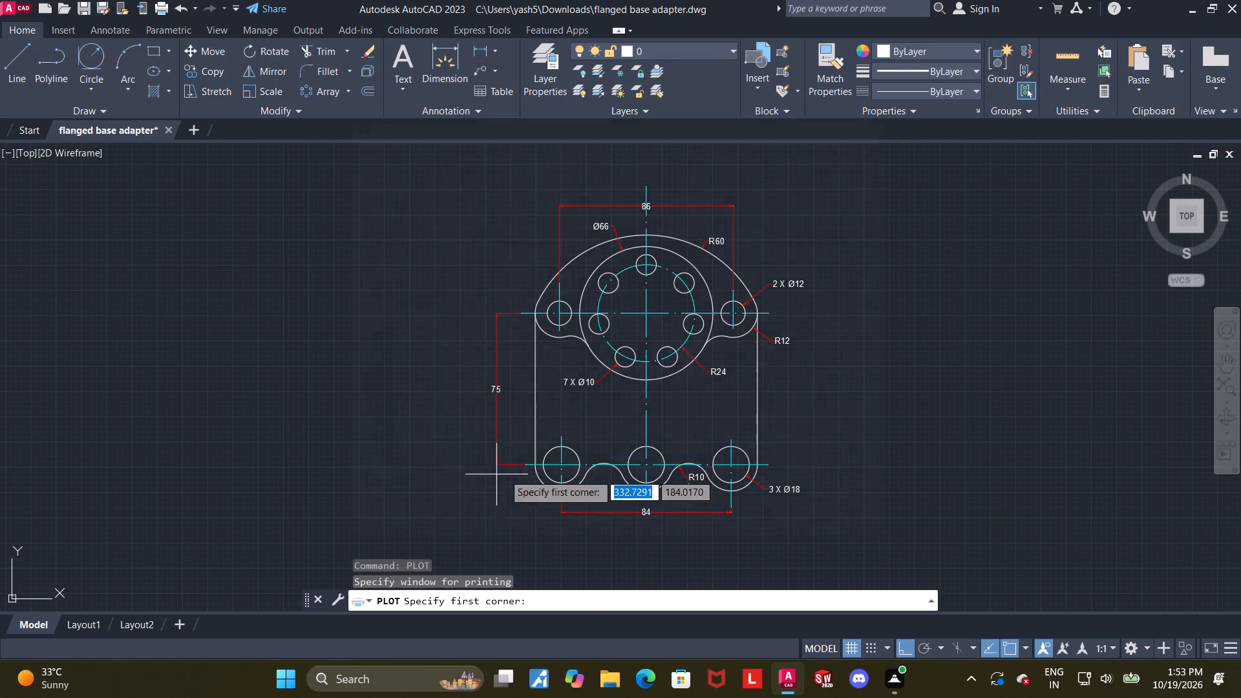
pyautogui.click(343, 151)
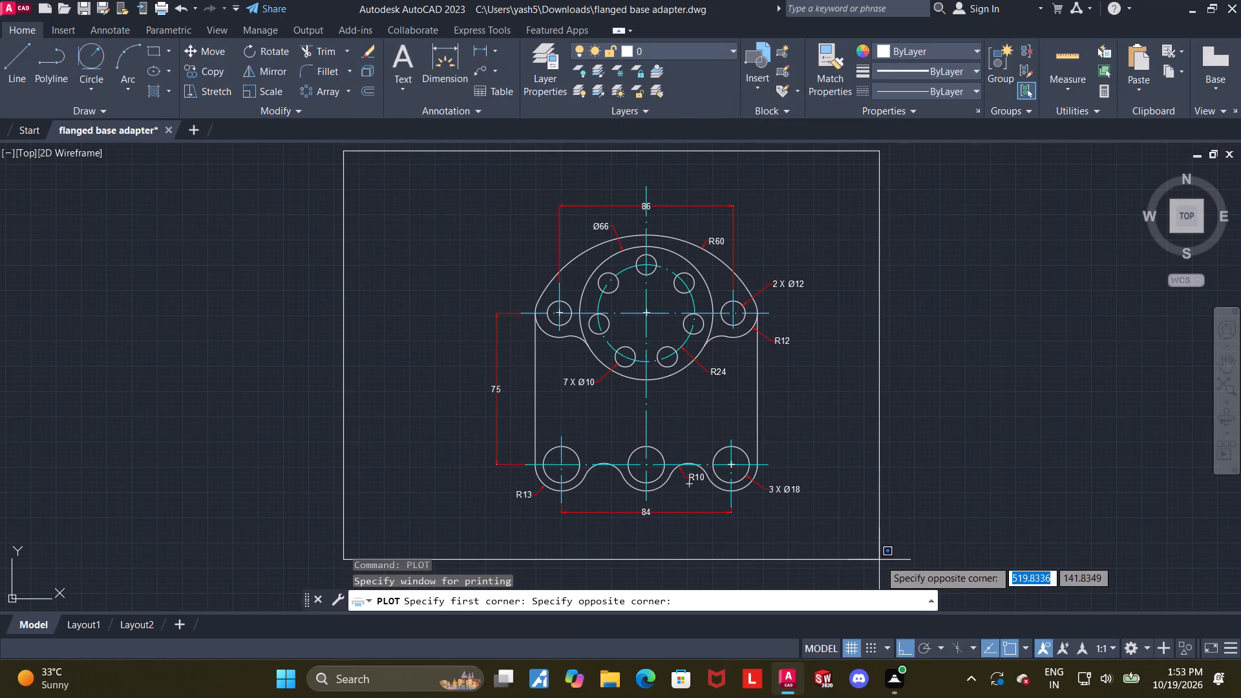
pyautogui.click(886, 556)
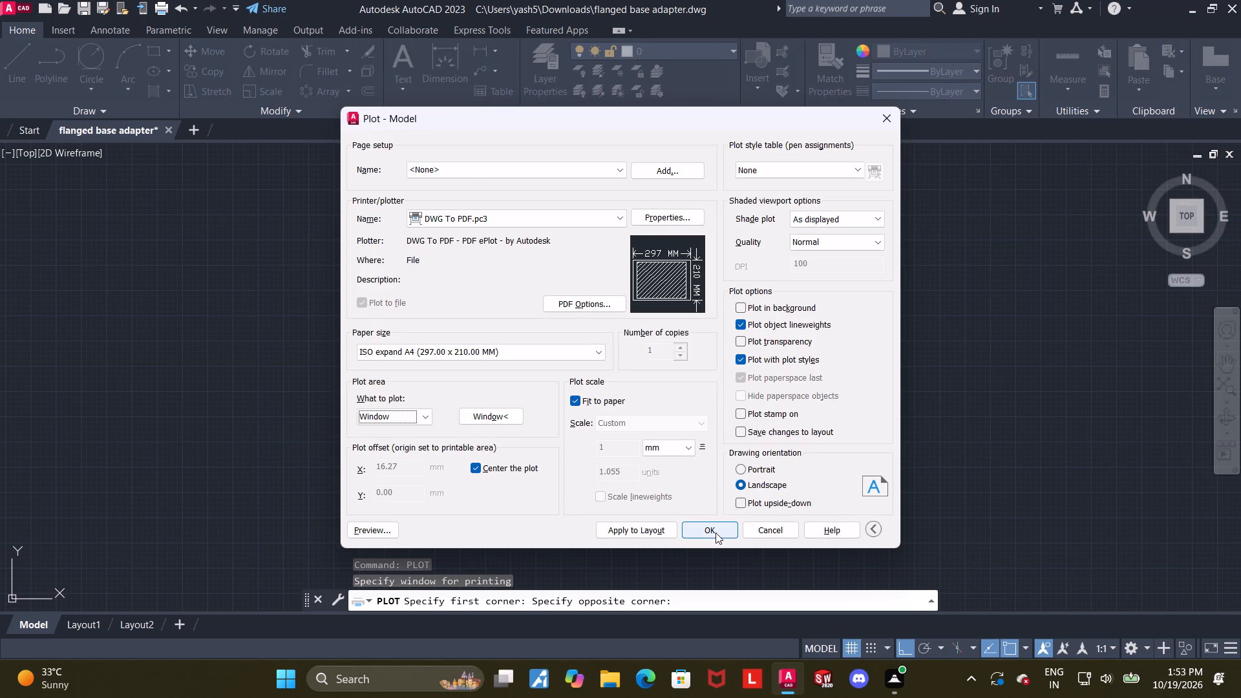
# Plot the drawing to "flanged base adapter-Model.pdf" in the Downloads folder.
pyautogui.click(716, 533)
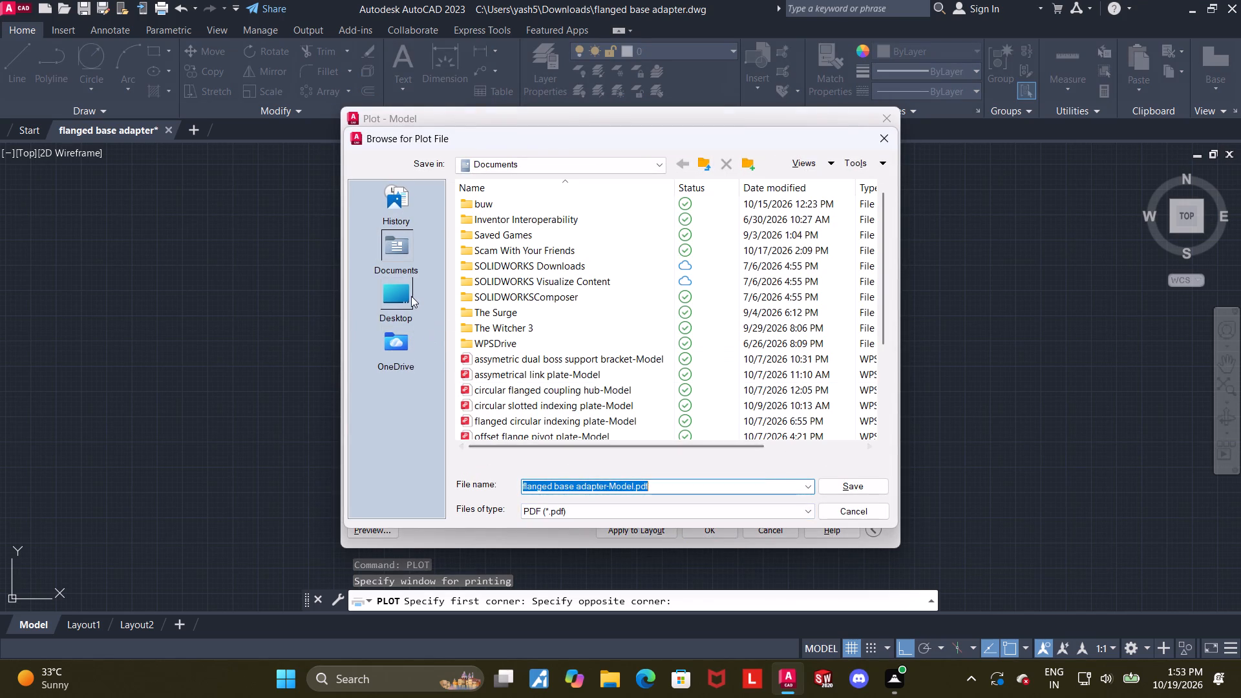
pyautogui.doubleClick(408, 295)
pyautogui.doubleClick(501, 300)
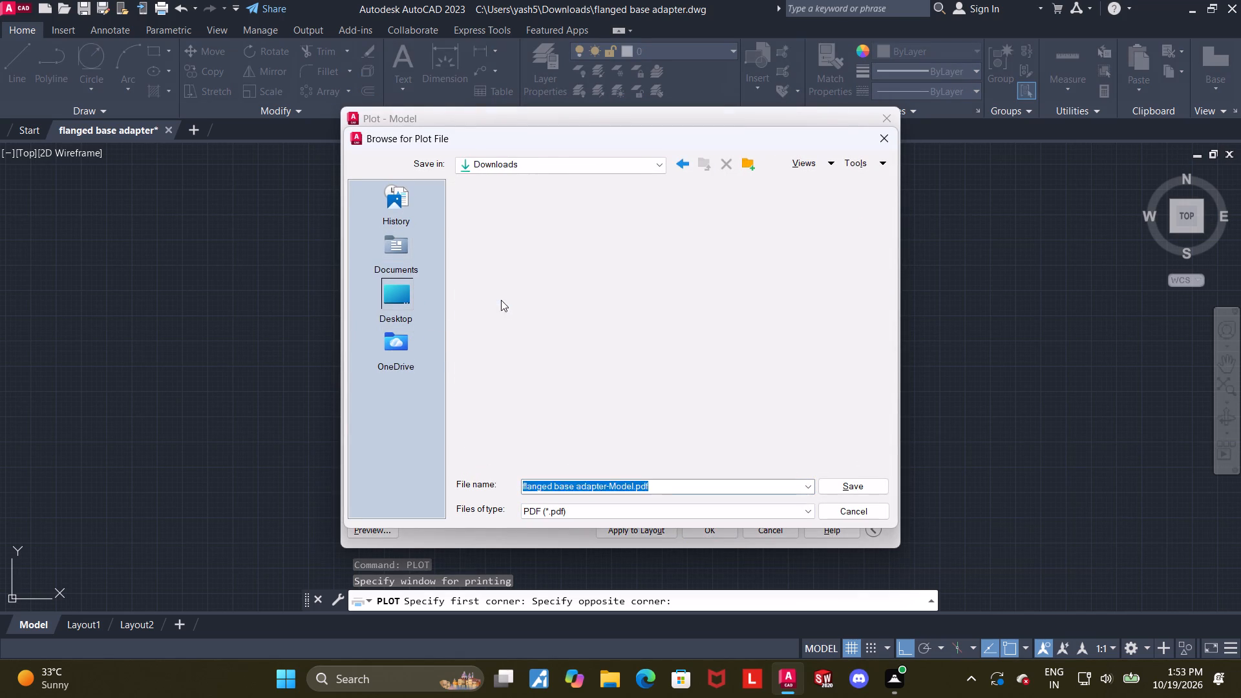
pyautogui.click(843, 483)
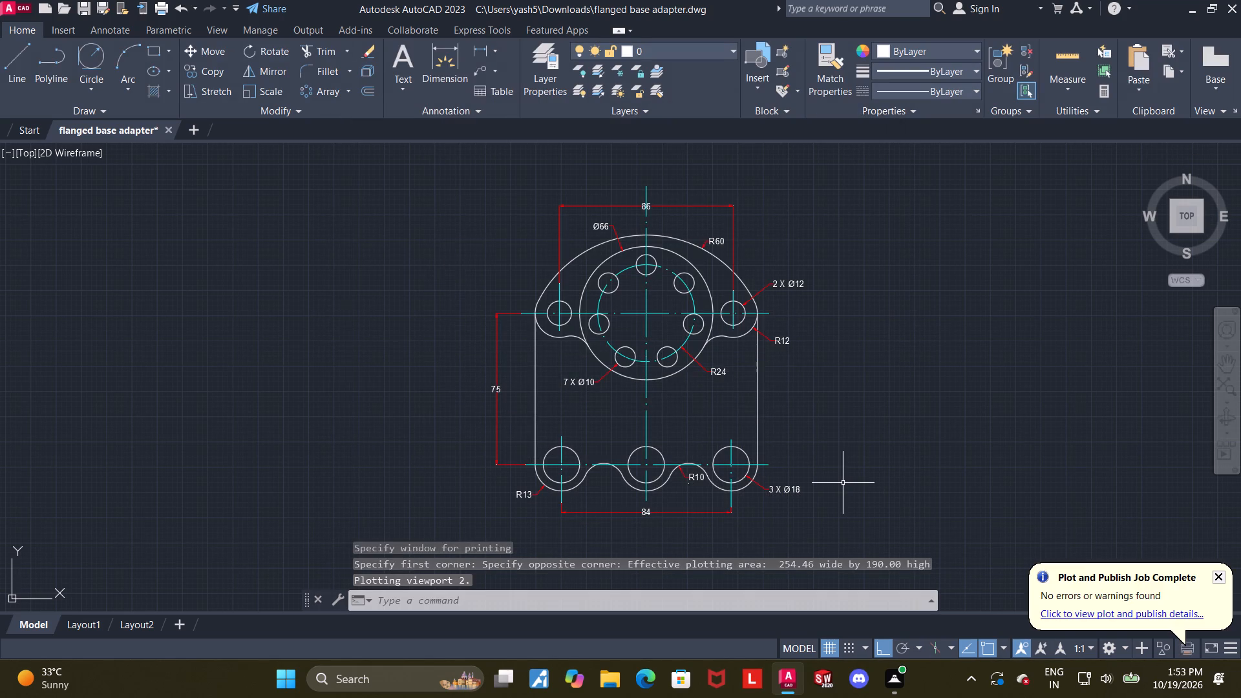